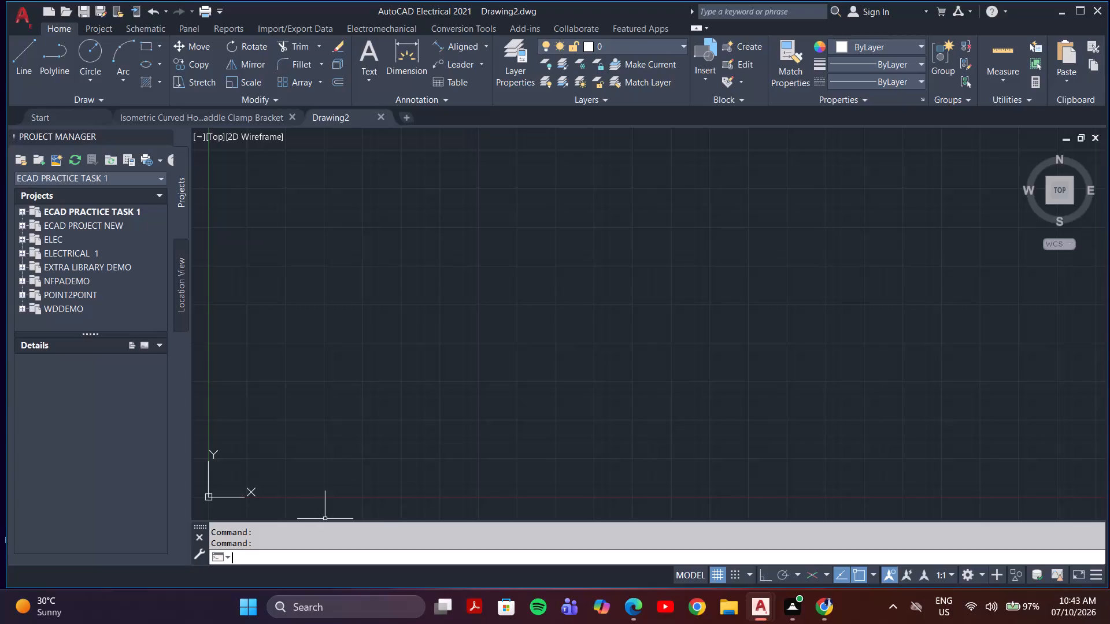
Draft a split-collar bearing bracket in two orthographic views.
Configure the drawing units to a length precision of 0 and an insertion scale in millimeters.
text(un)
key(Return)
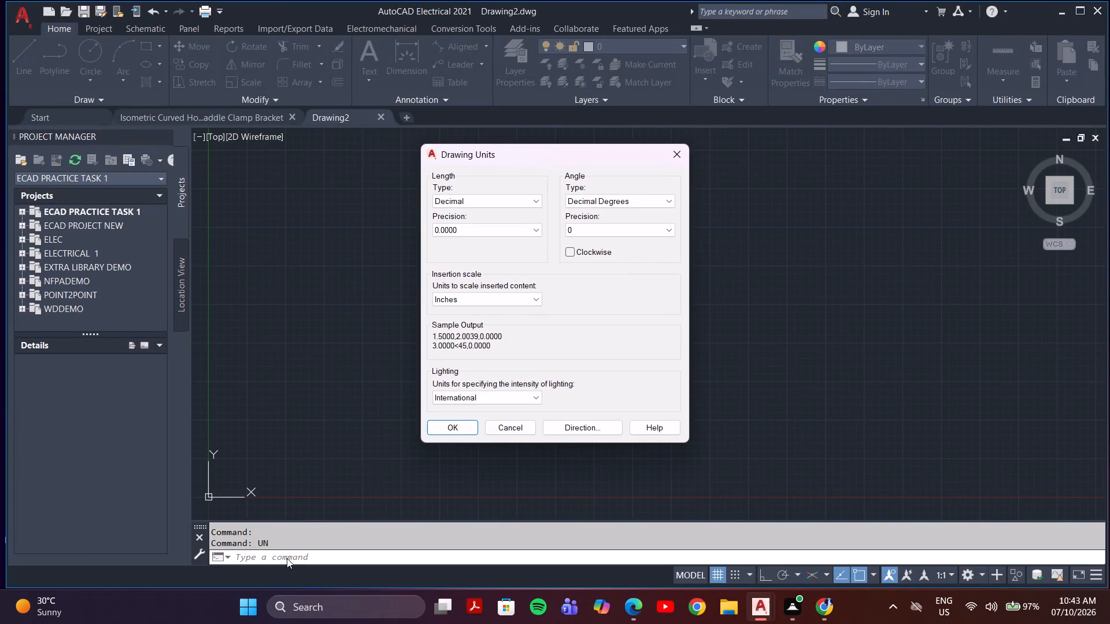
click(535, 230)
click(508, 243)
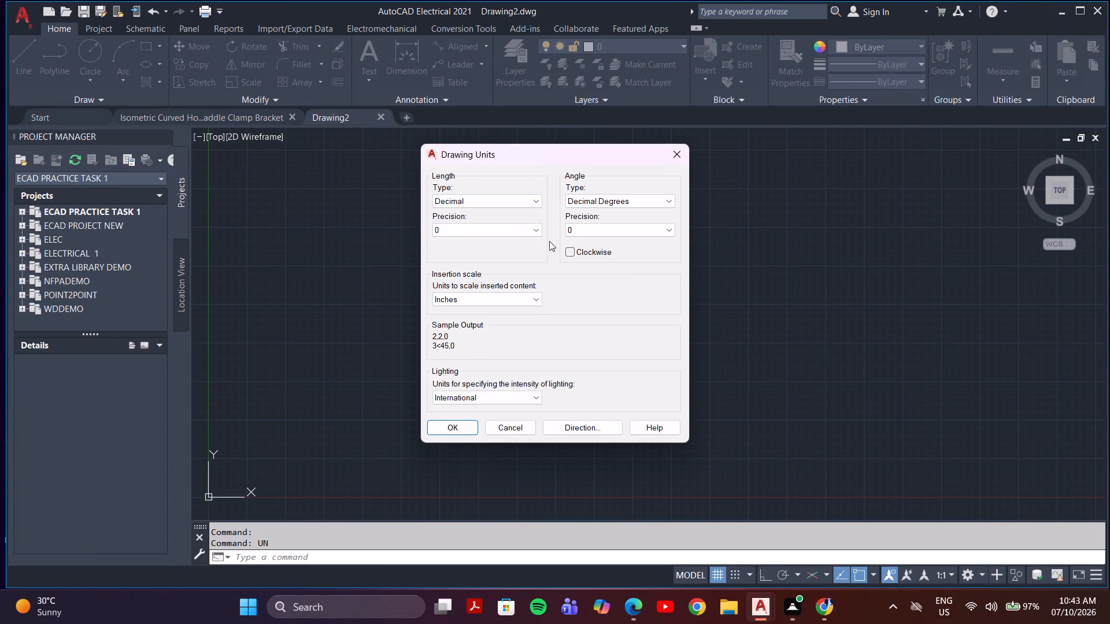
click(525, 298)
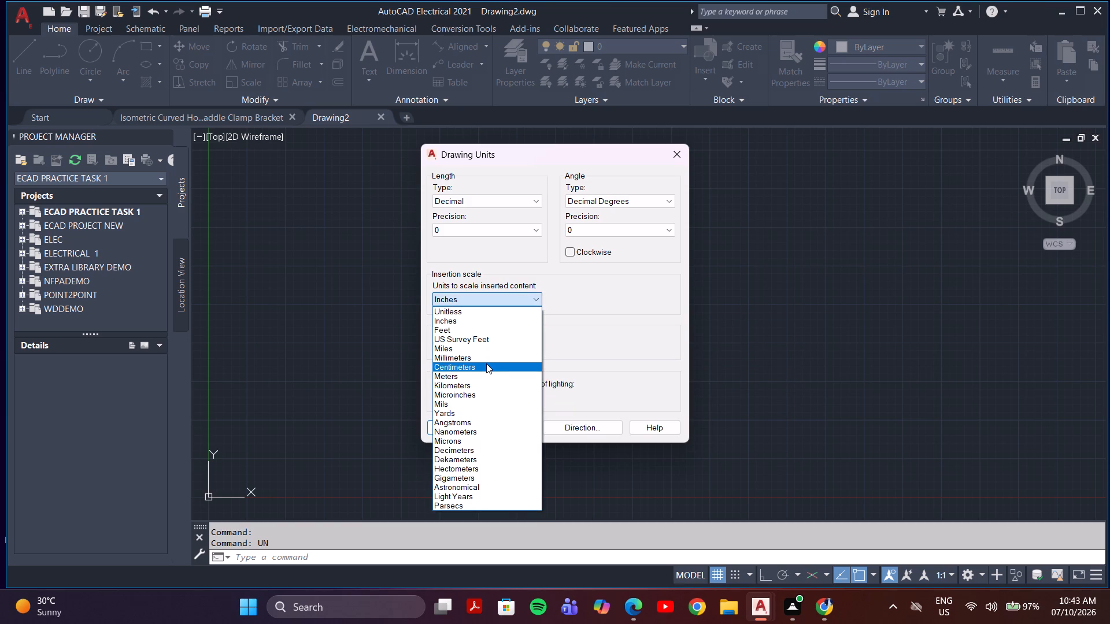
click(491, 361)
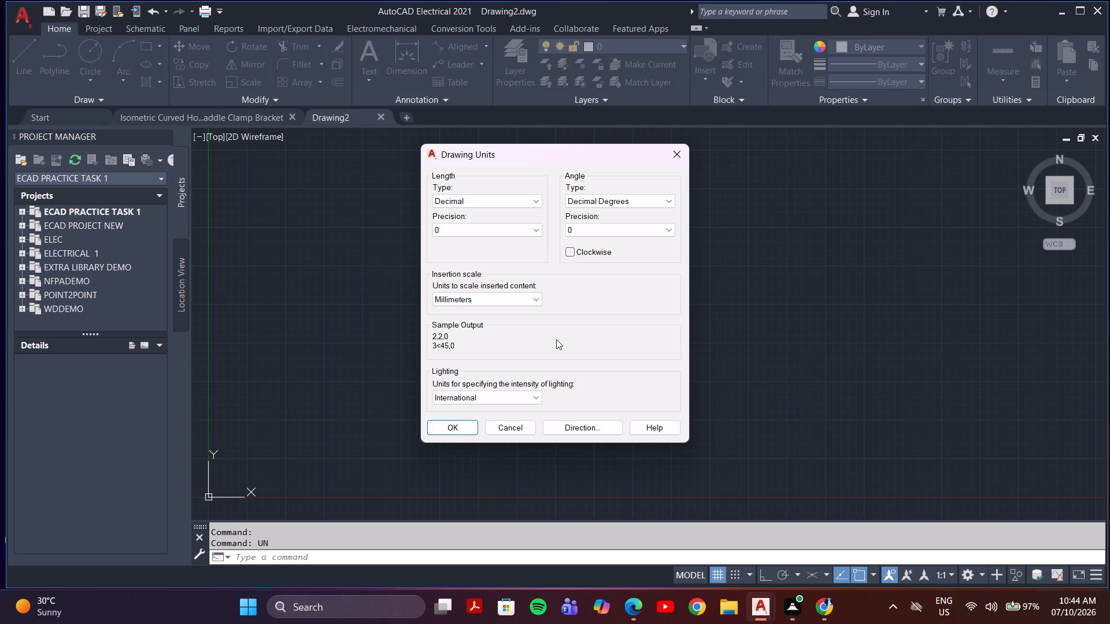
click(453, 424)
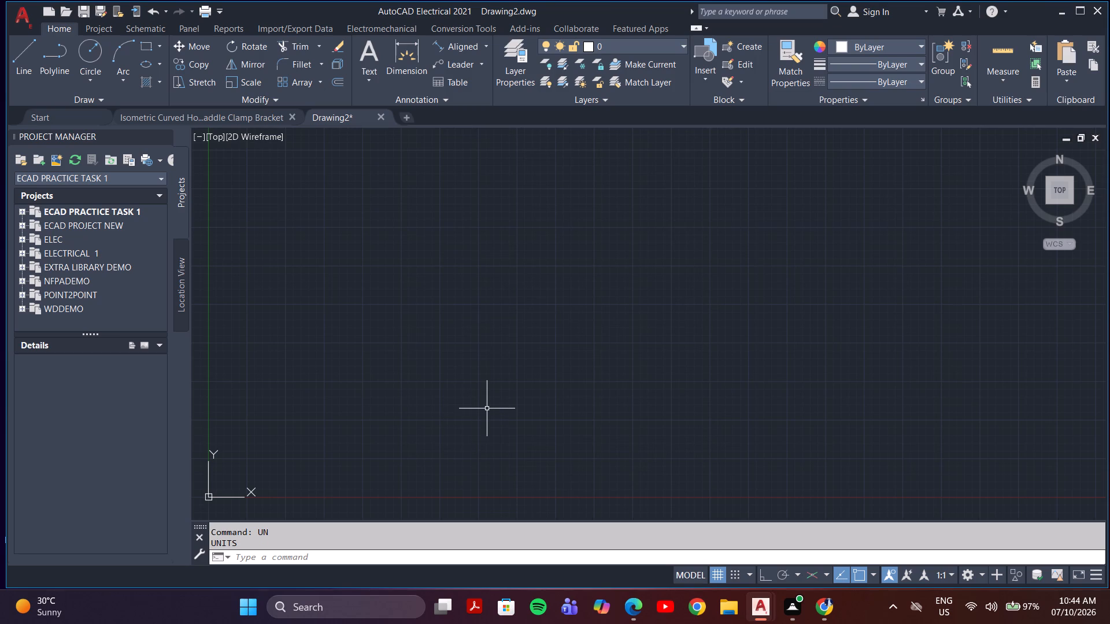
Modify the Standard dimension style so its linear dimensions use a precision of 0.0.
key(d)
key(Return)
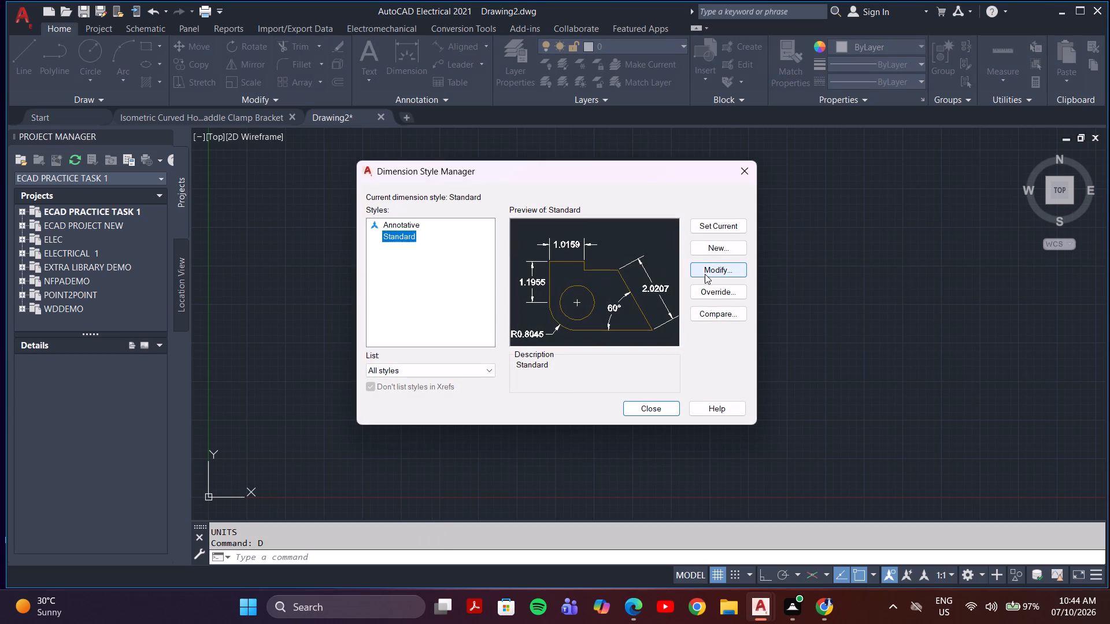
click(705, 274)
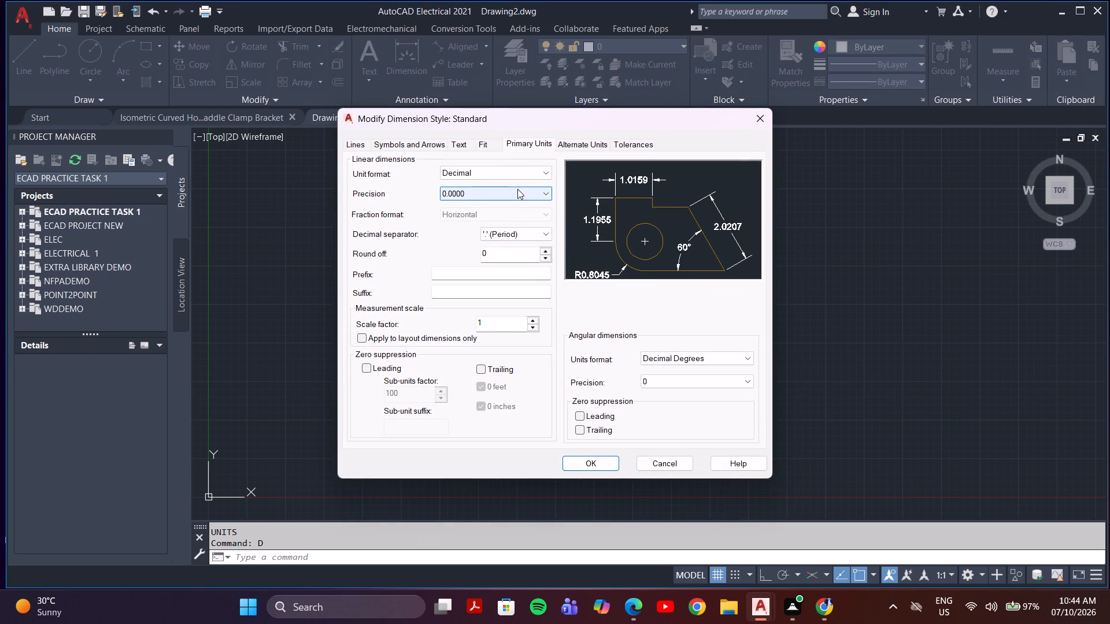
click(517, 189)
click(495, 211)
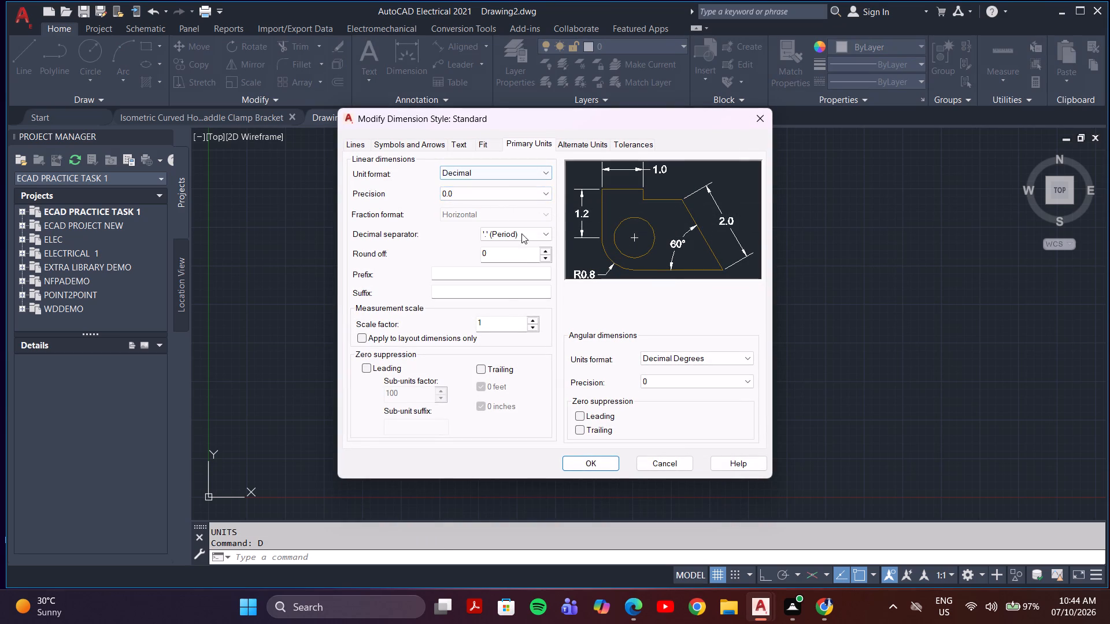
Set the Standard style's dimension text height and arrow size to 5.18, and make the style current.
click(462, 147)
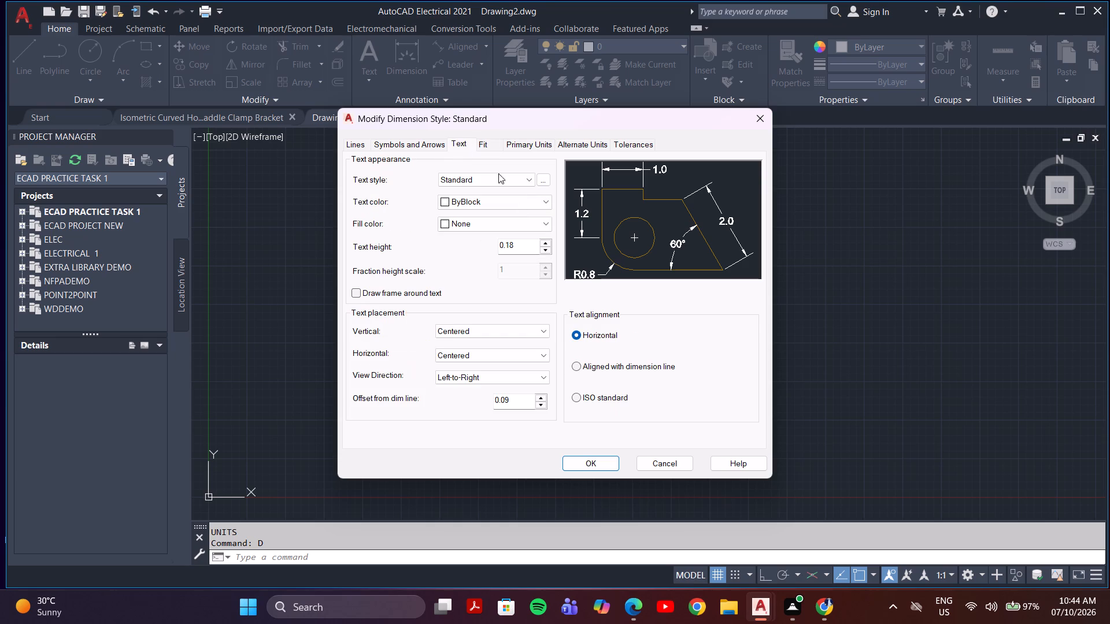
click(545, 239)
click(421, 136)
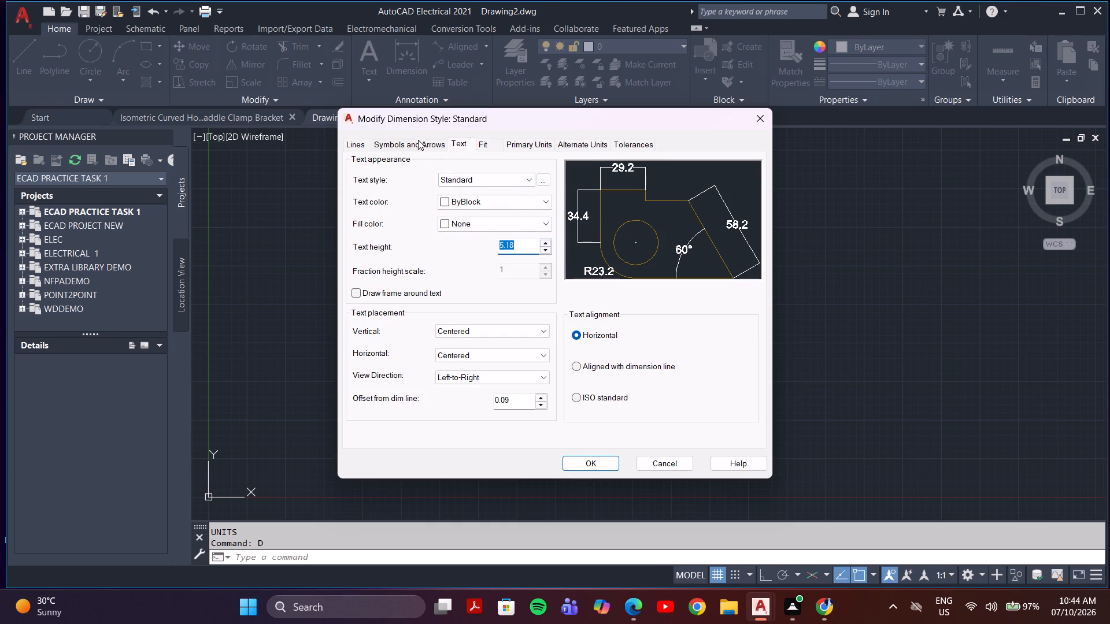
click(417, 140)
click(399, 283)
click(404, 281)
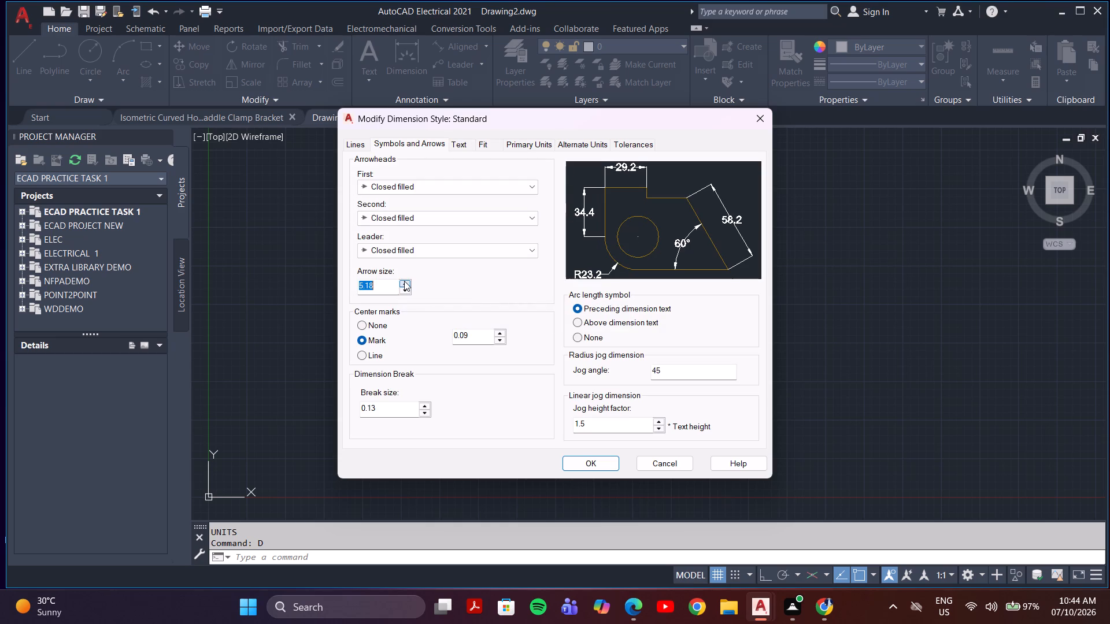
click(597, 465)
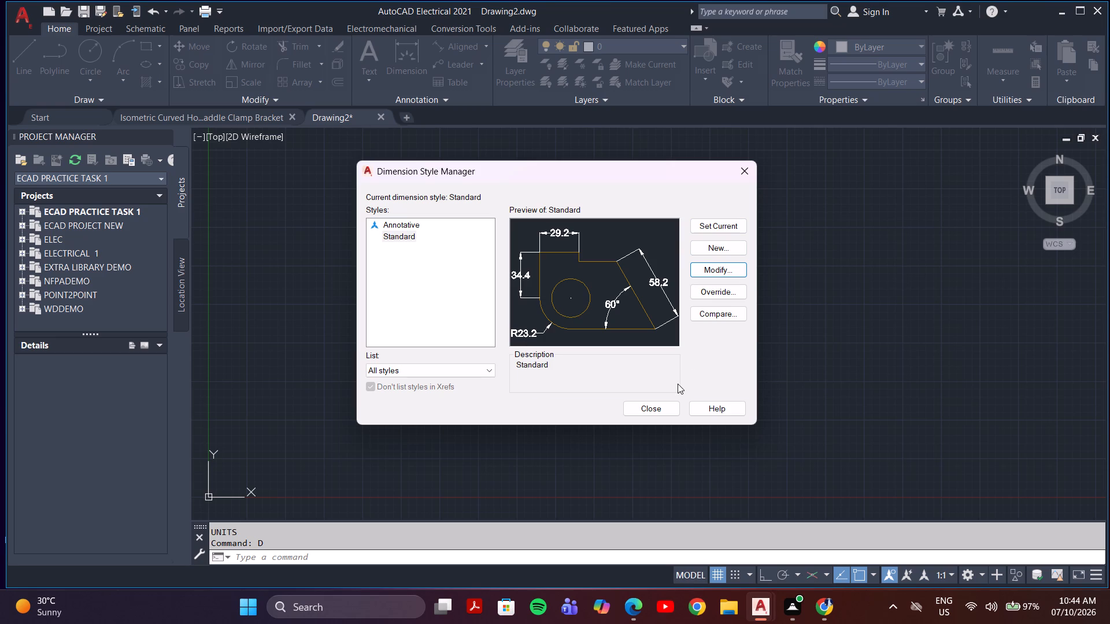
click(732, 227)
click(639, 408)
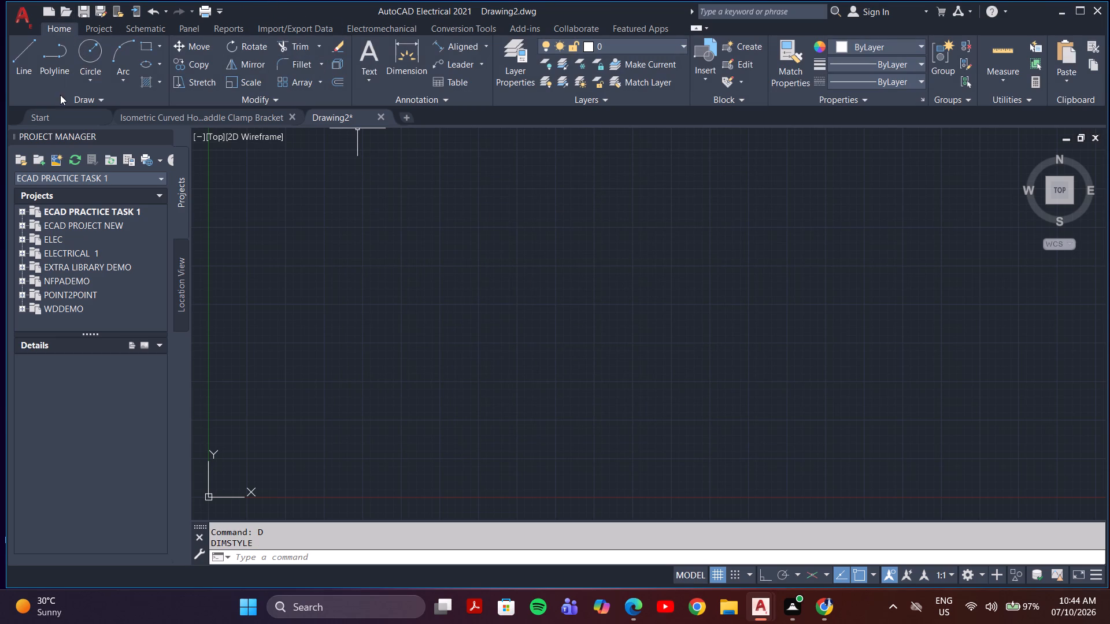
Draw a circle with a radius of 14 mm in the empty drawing area.
click(97, 46)
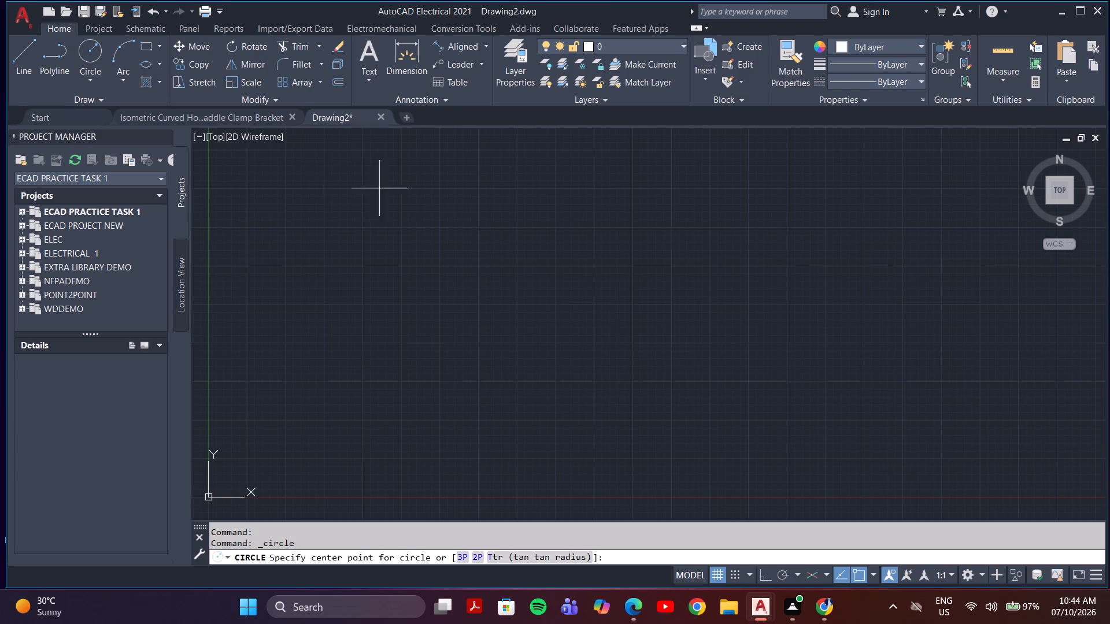
click(523, 309)
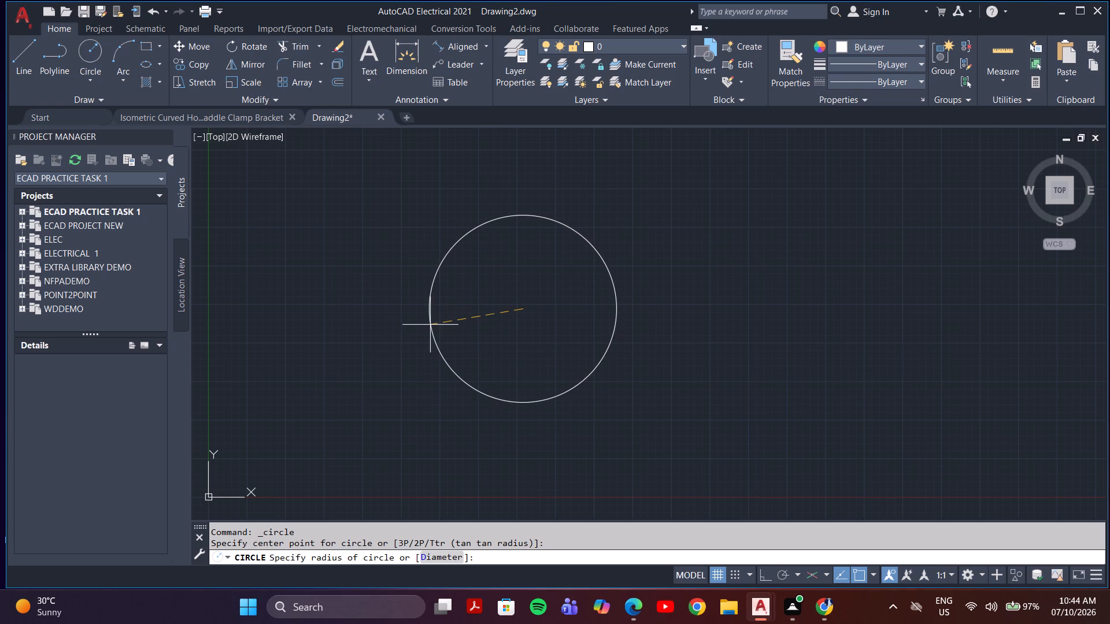
key(1)
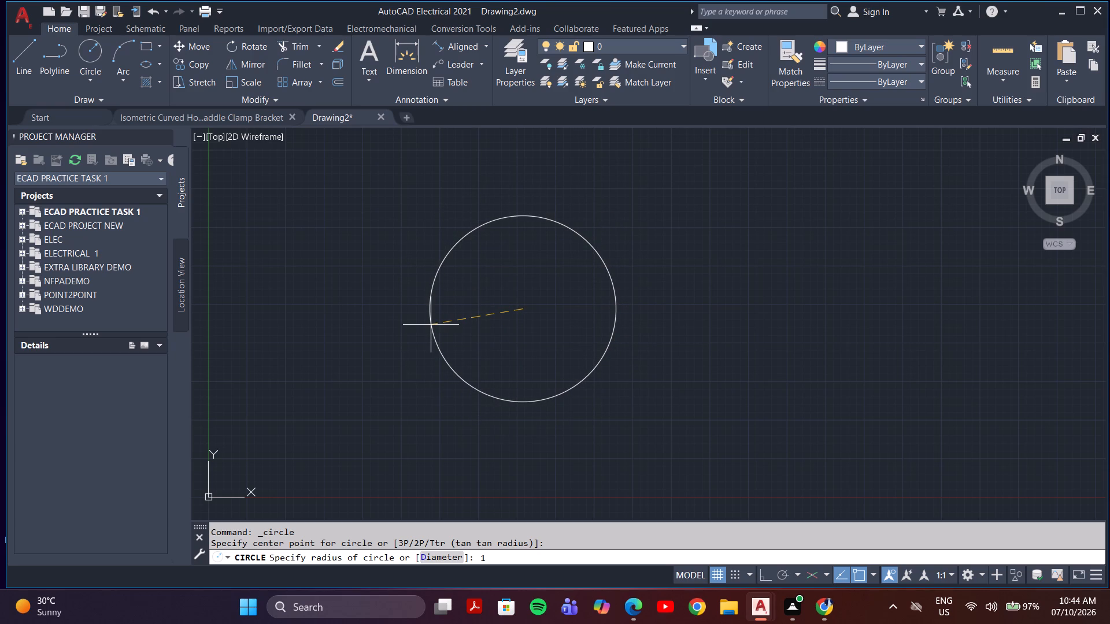
key(4)
key(Return)
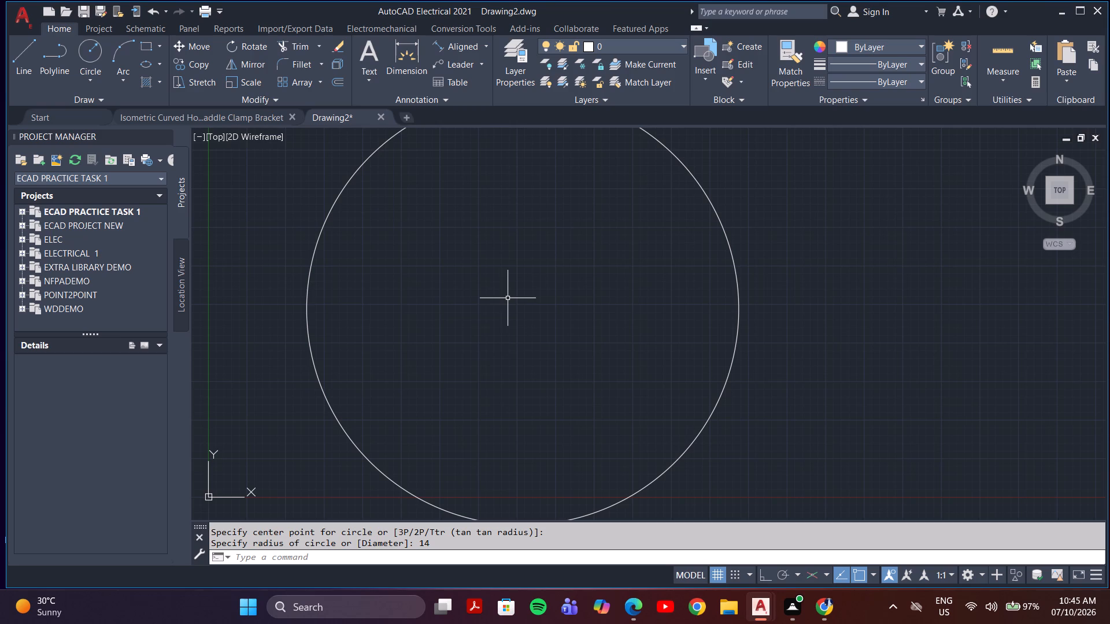
Move the circle from its bottom quadrant to open space farther along the X axis and slightly higher.
scroll(506, 287, down, 3)
middle_drag(506, 287, 530, 276)
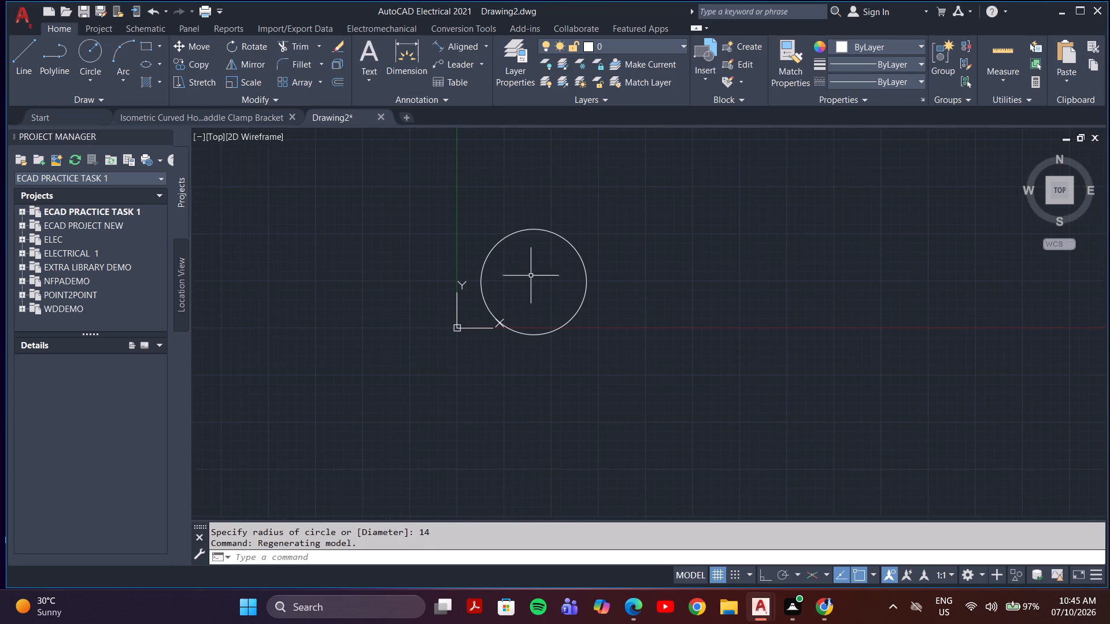
drag(606, 247, 598, 254)
click(575, 274)
key(m)
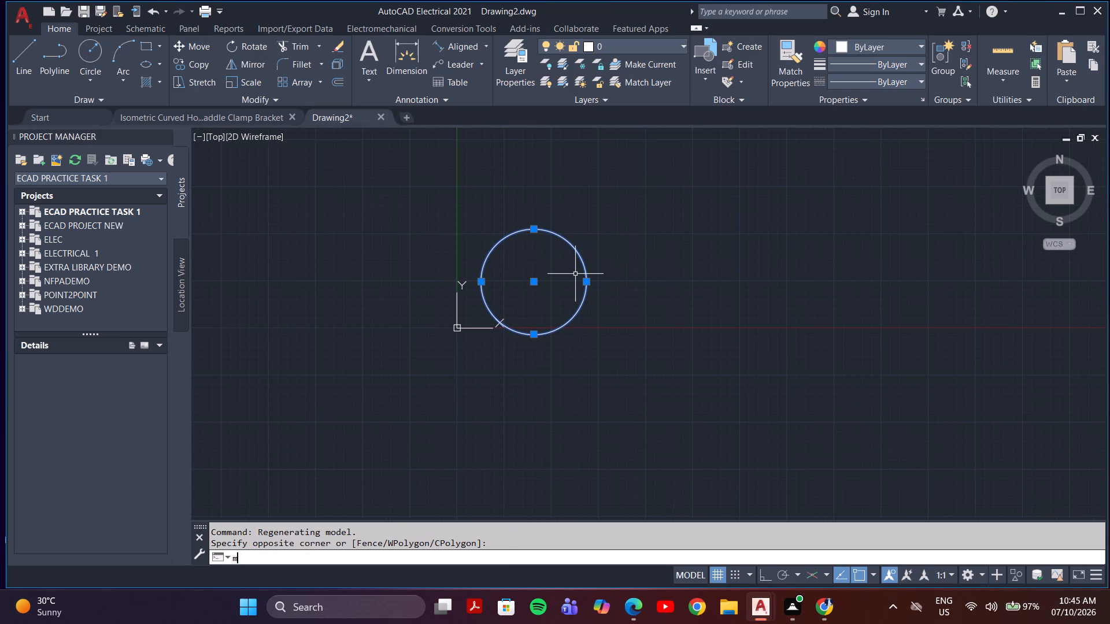
key(Return)
click(534, 336)
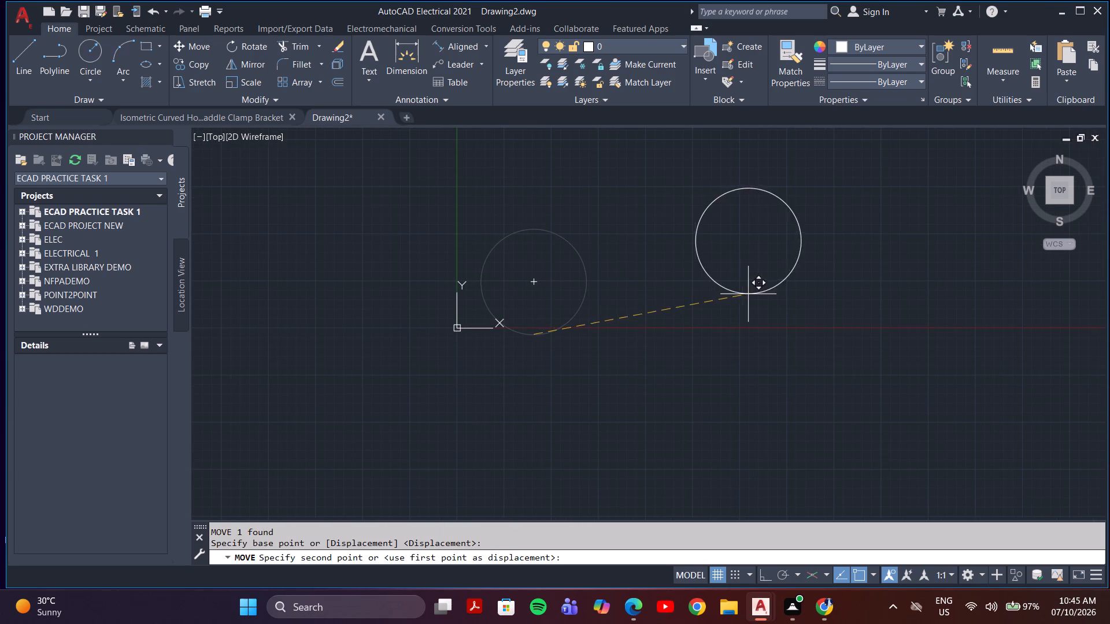
click(756, 265)
Move the circle again, mostly upward and slightly in the positive X direction, away from the X axis.
scroll(756, 265, down, 1)
middle_drag(750, 276, 535, 360)
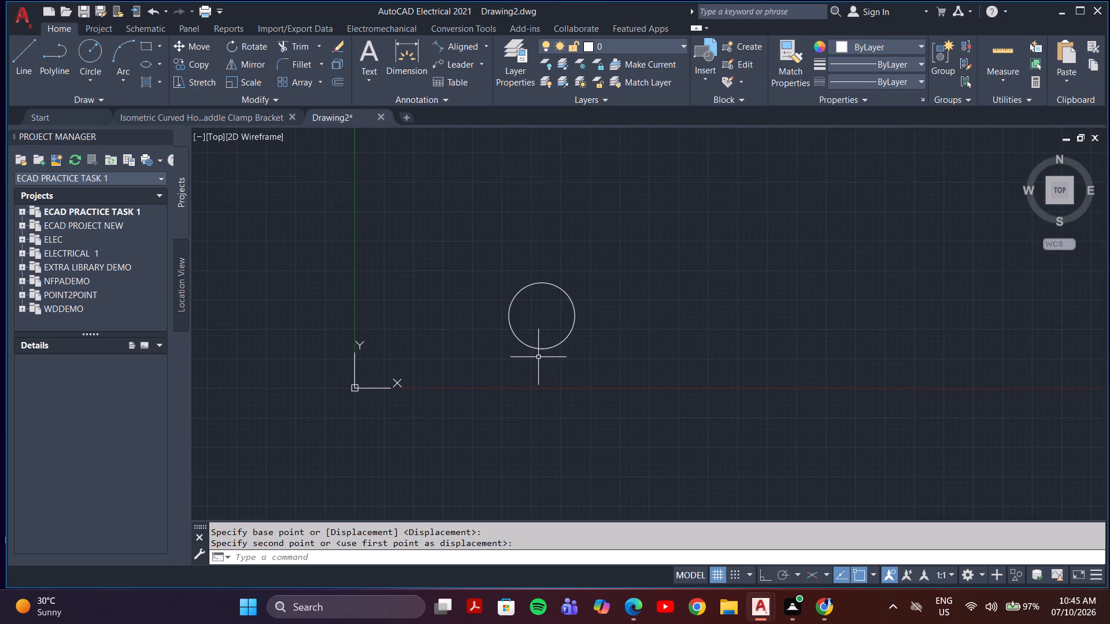
scroll(539, 356, up, 1)
middle_drag(557, 347, 509, 457)
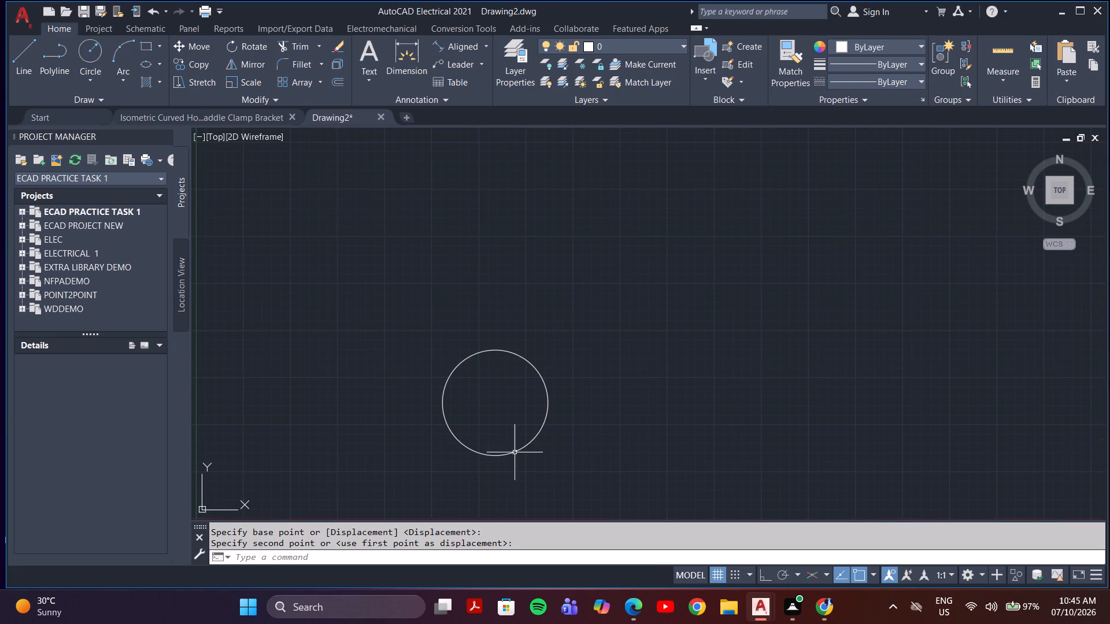
click(521, 329)
click(497, 404)
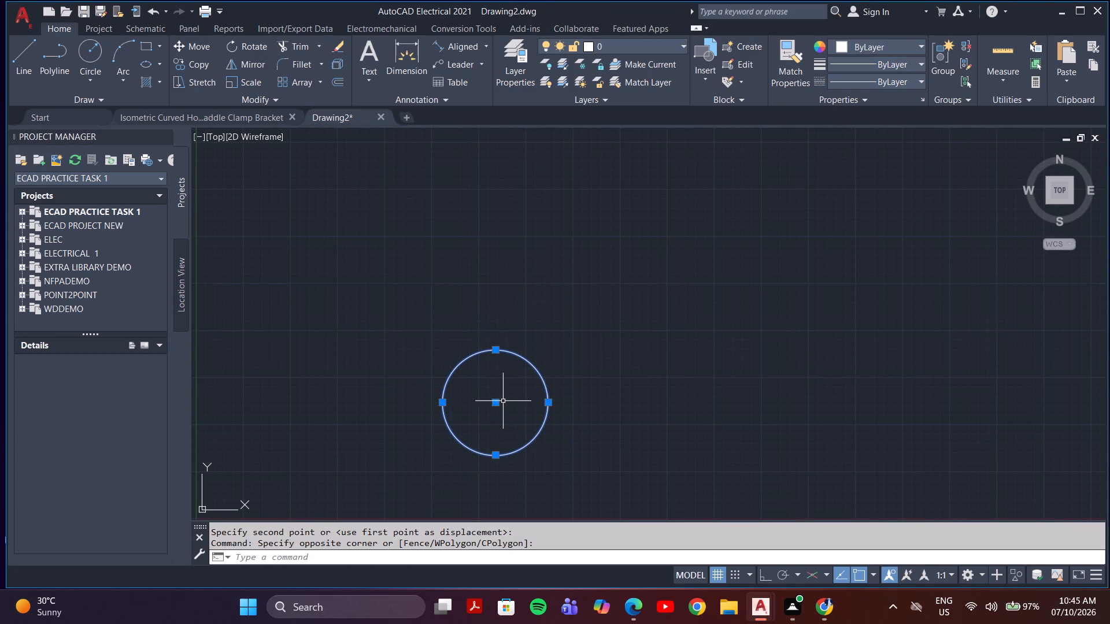
key(m)
key(Return)
click(512, 401)
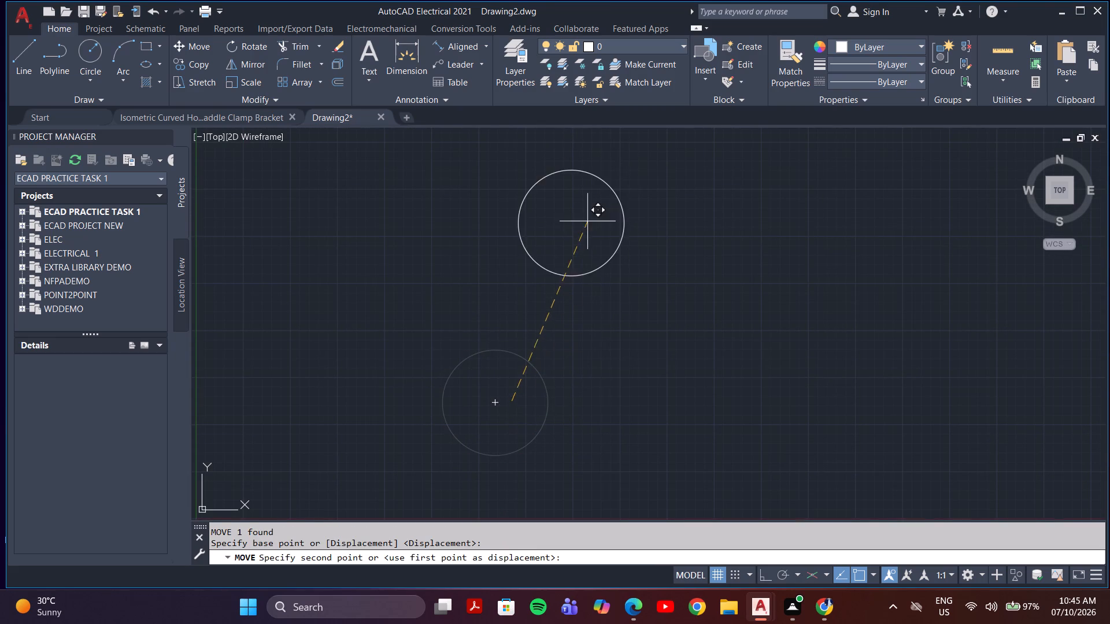
click(583, 228)
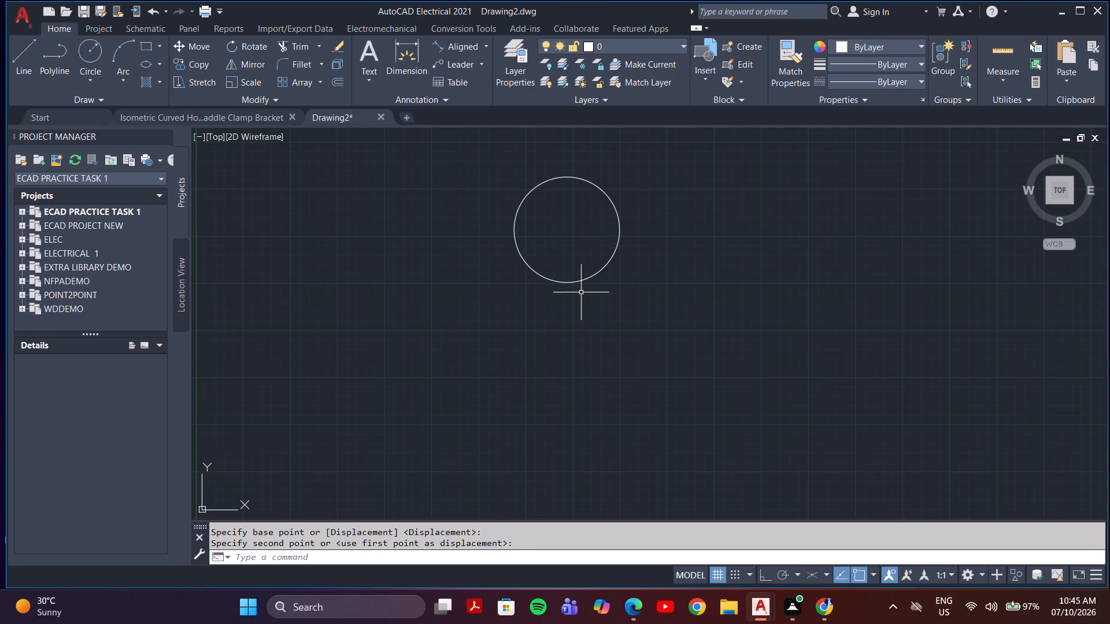
Draw a concentric circle with a radius of 20 mm around the 14 mm radius circle.
key(c)
key(Return)
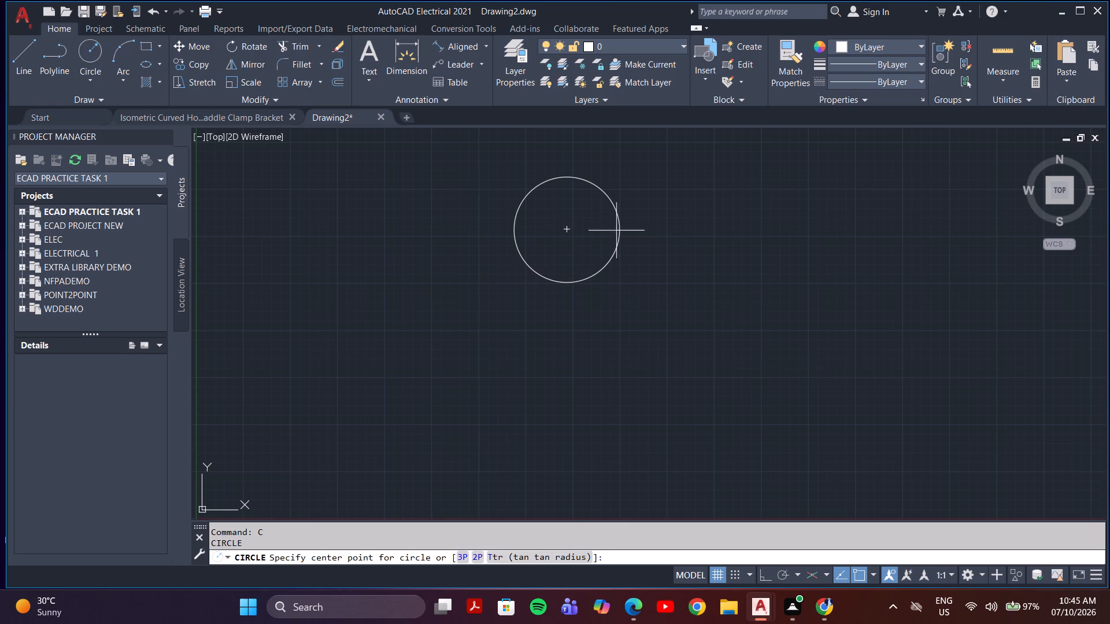
click(568, 229)
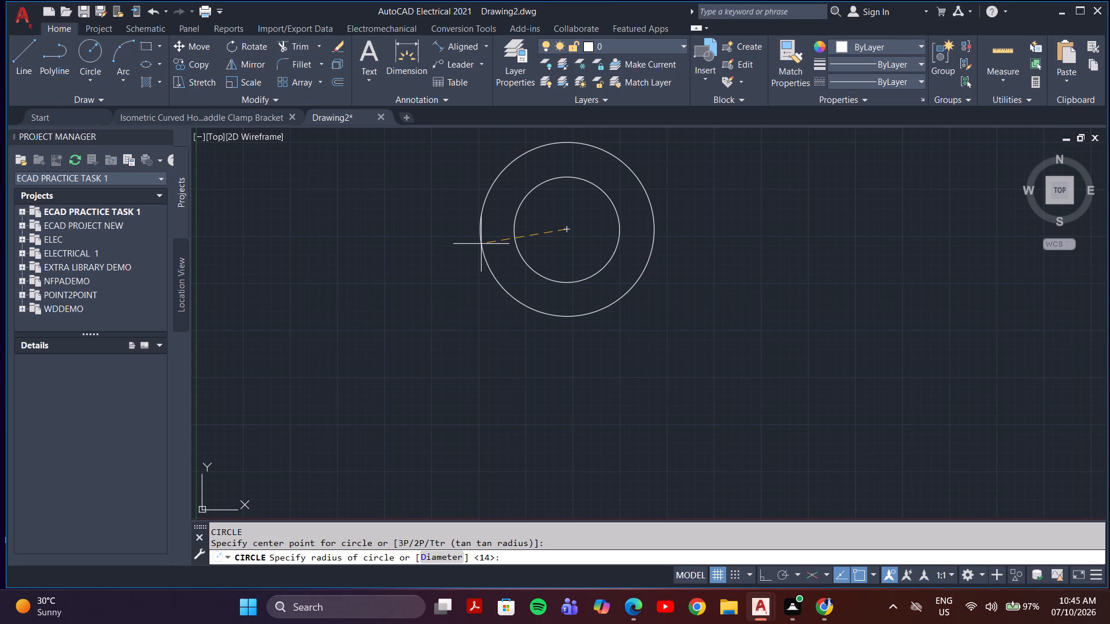
text(20)
key(Return)
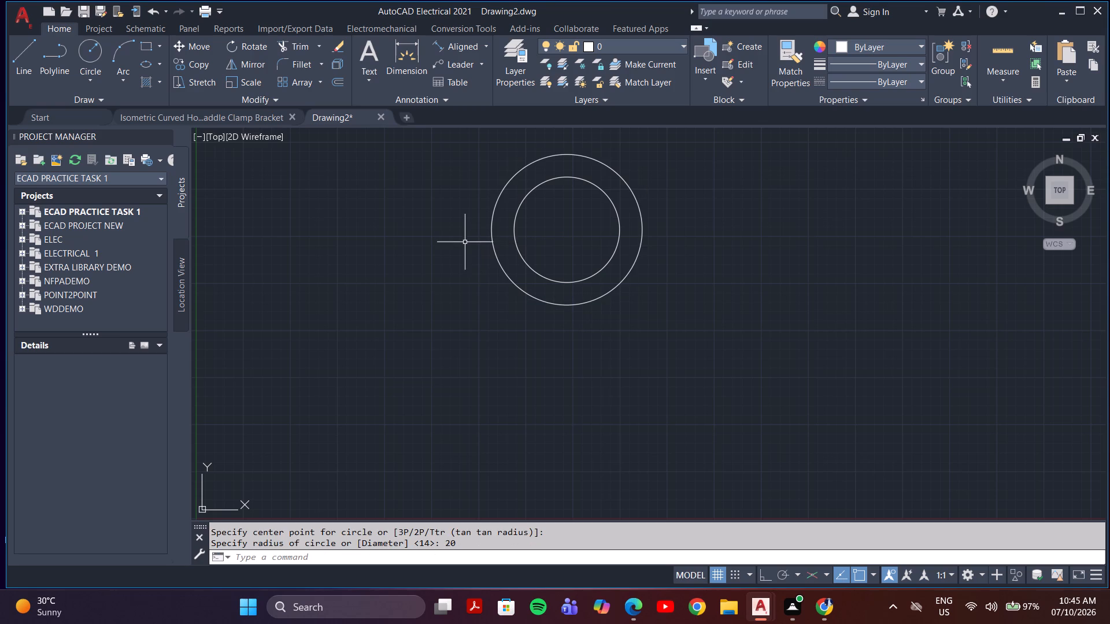
Turn on Ortho mode and draw a 24 mm vertical line downward from the outer circle's right quadrant.
middle_drag(664, 253, 662, 308)
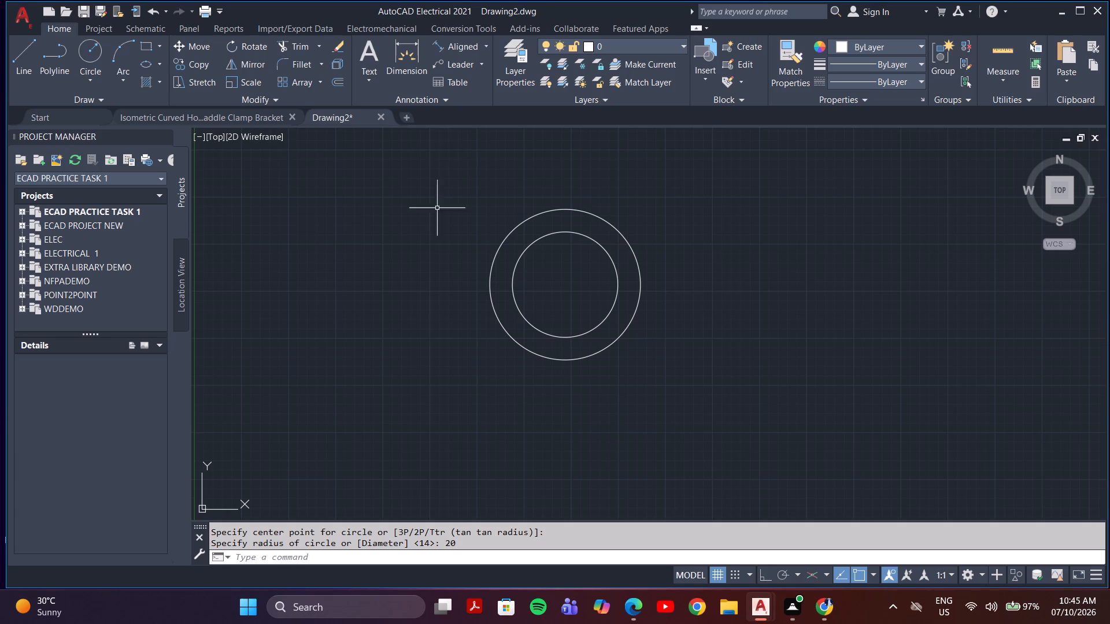
click(24, 47)
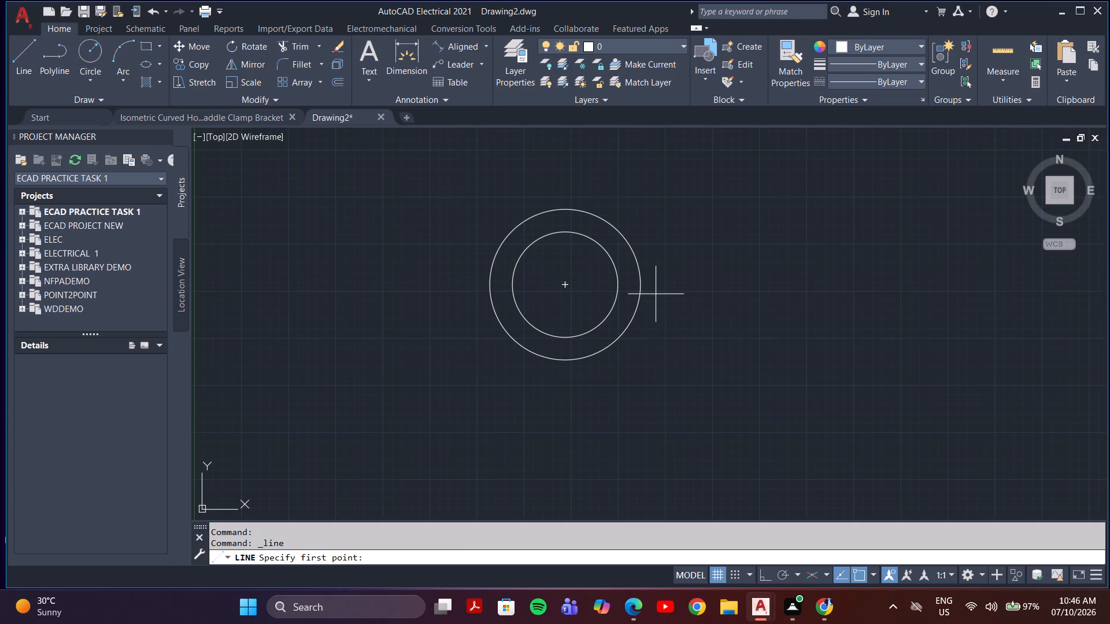
click(638, 282)
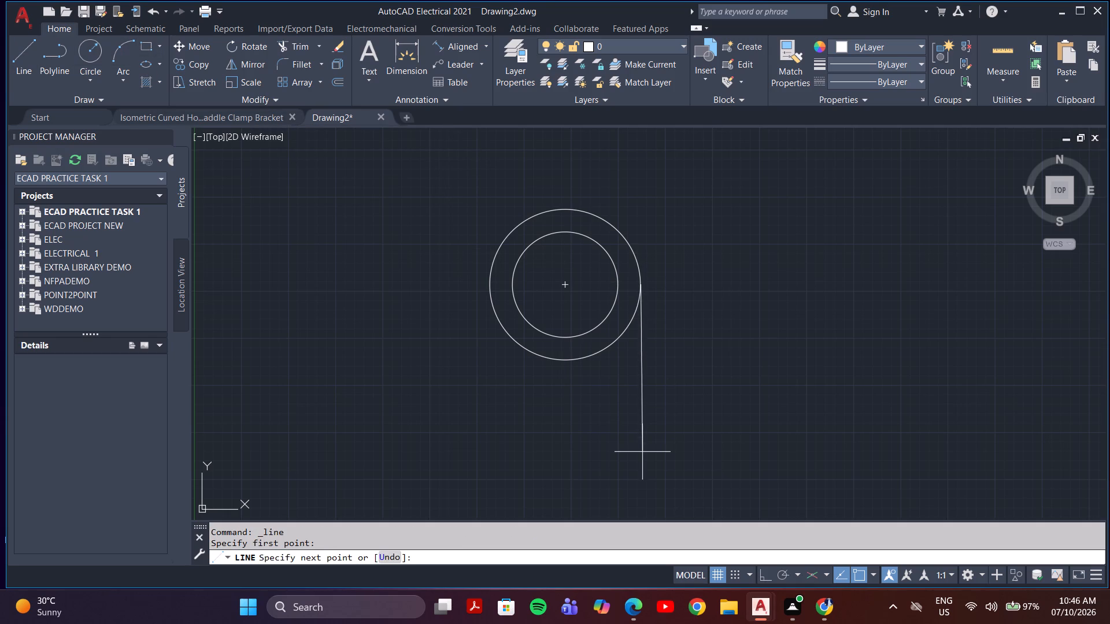
key(F5)
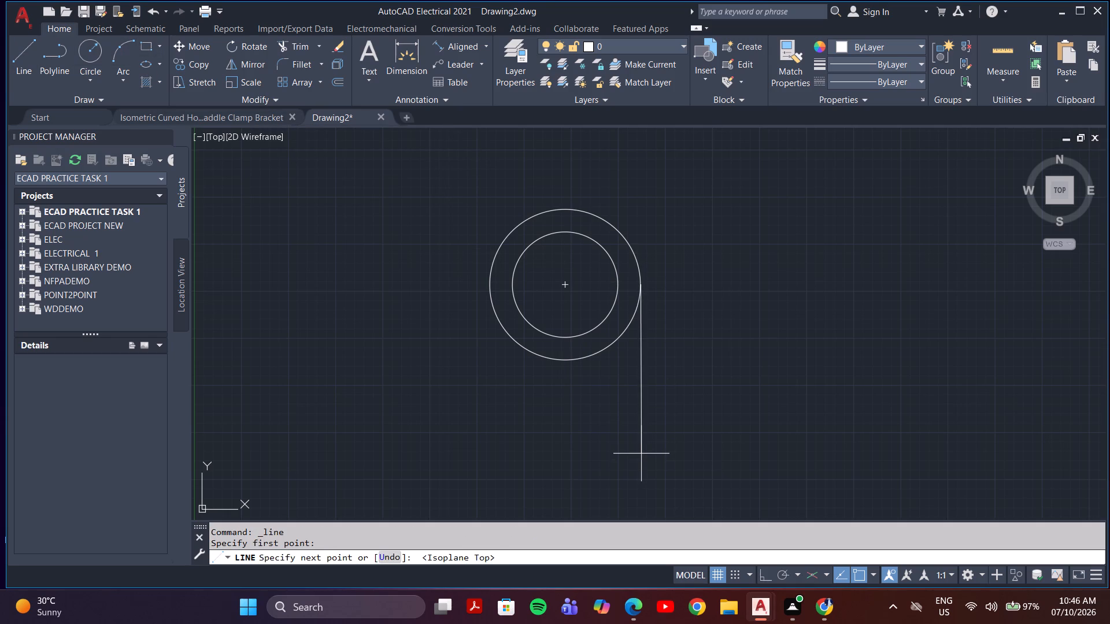
key(F8)
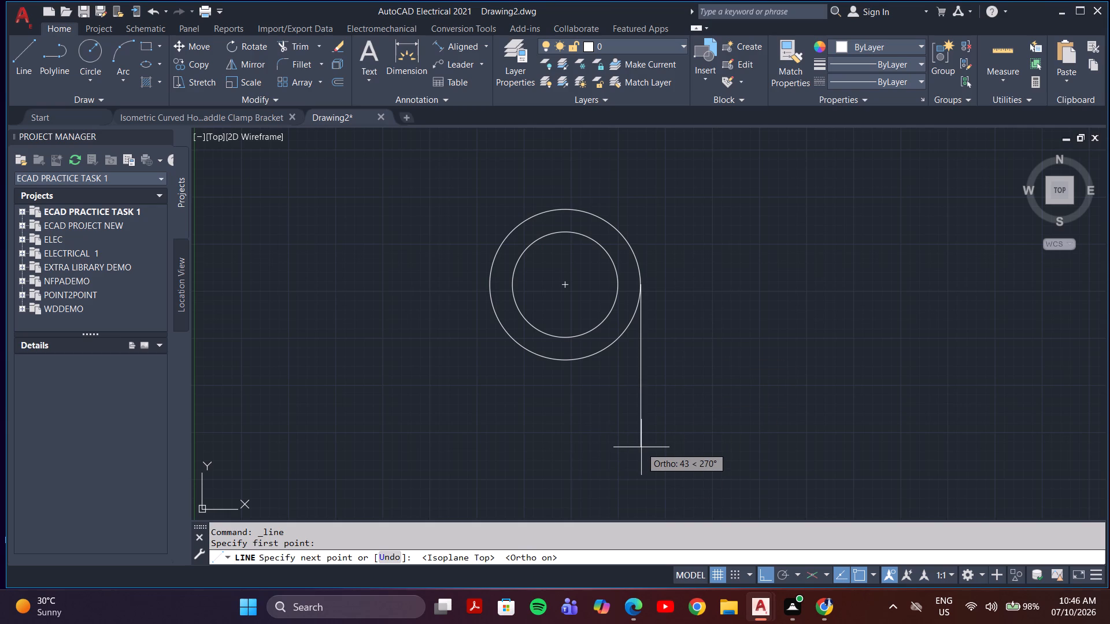
text(24)
key(Return)
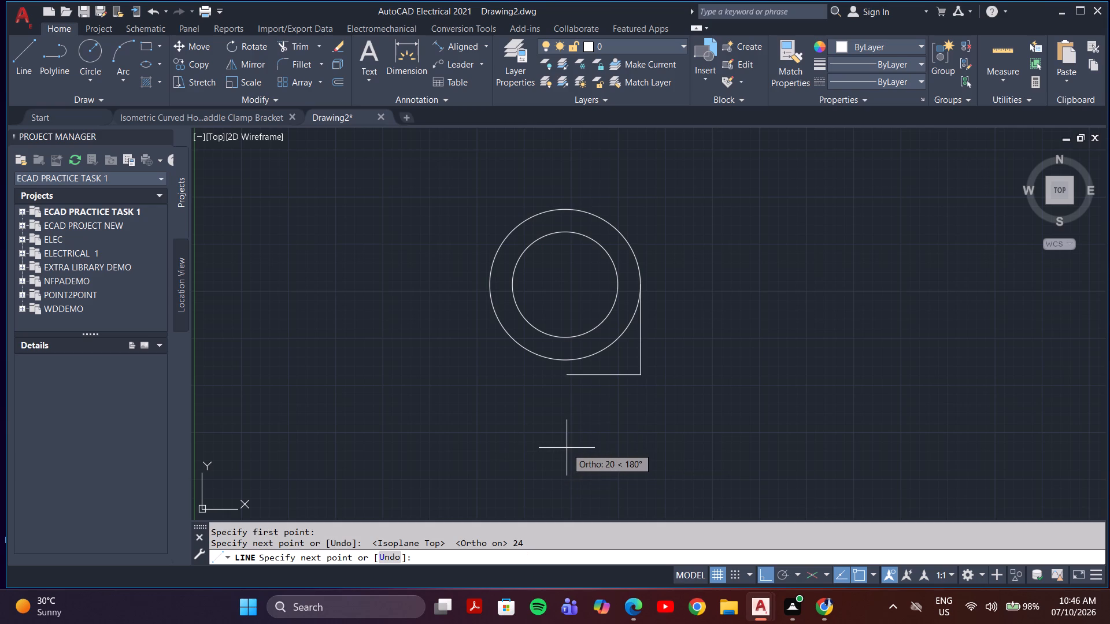
key(Escape)
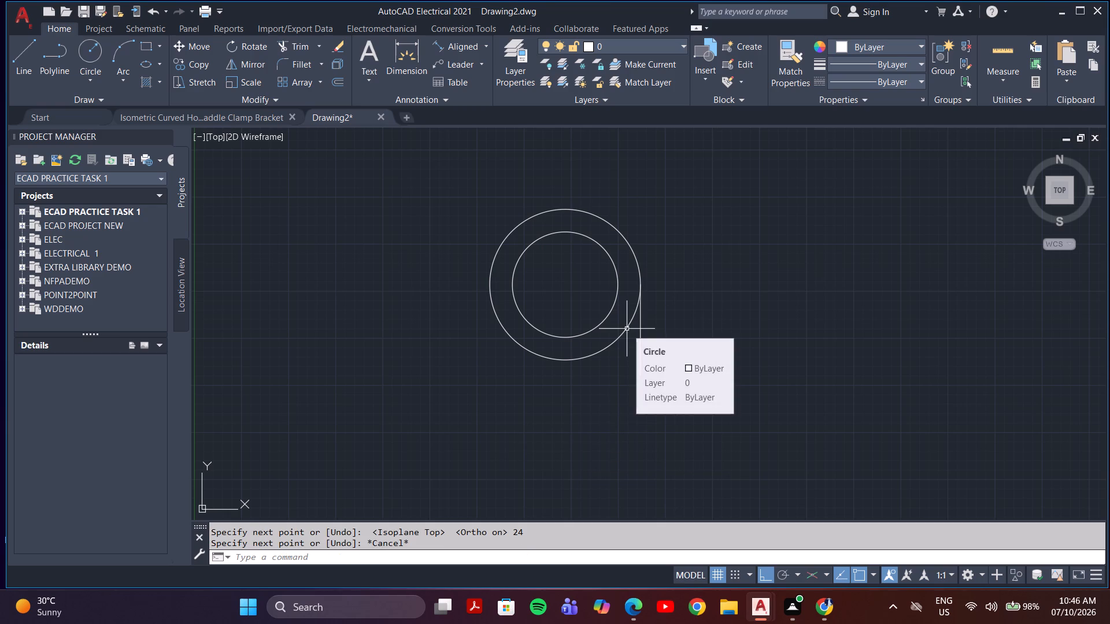
Delete the vertical line descending from the outer circle's right quadrant.
click(639, 344)
key(Delete)
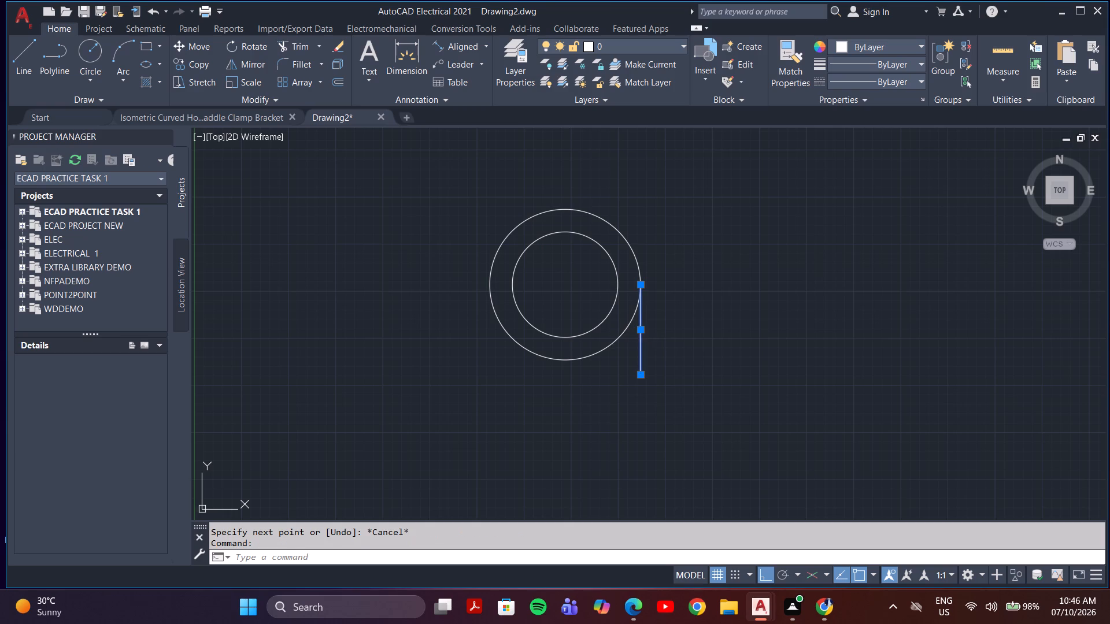
Draw a 24 mm vertical line straight down from the right quadrant of the outer circle.
key(l)
key(Return)
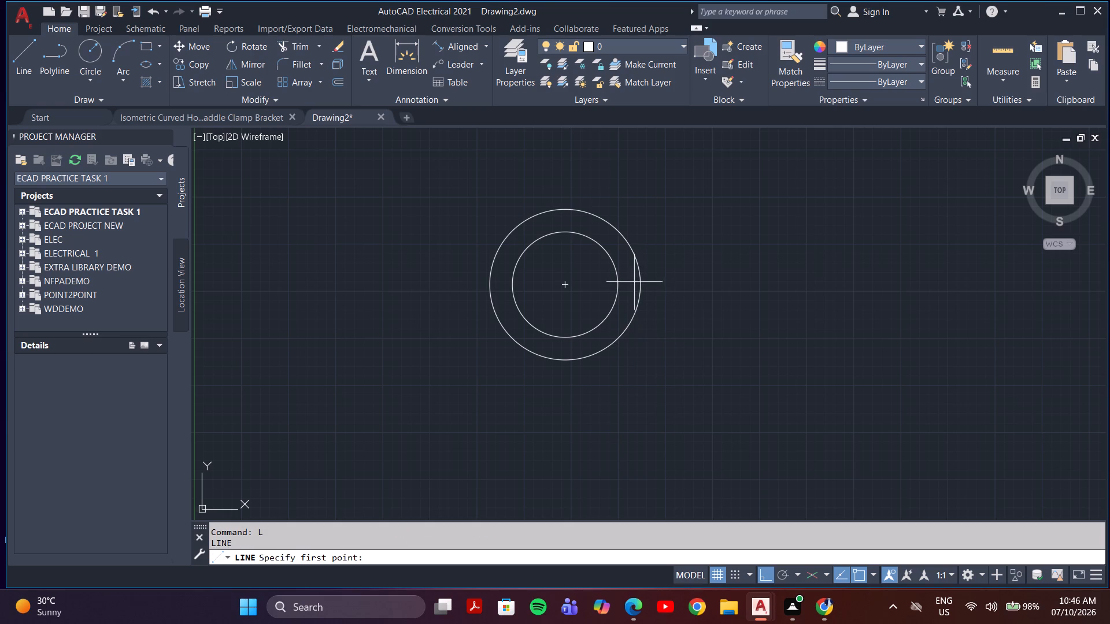
click(643, 283)
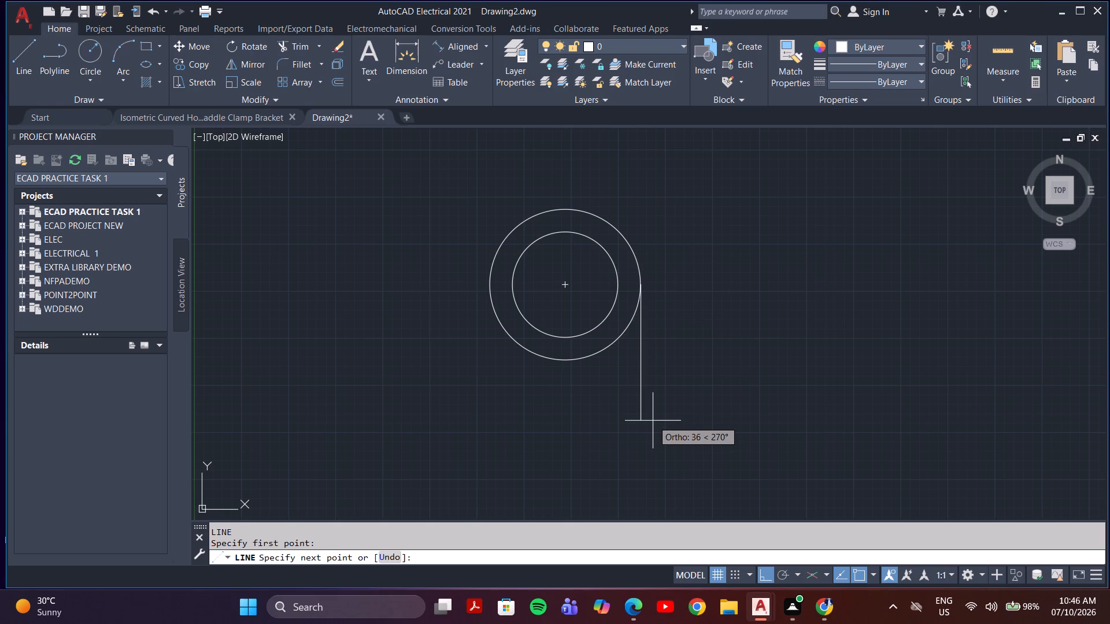
text(24)
key(Return)
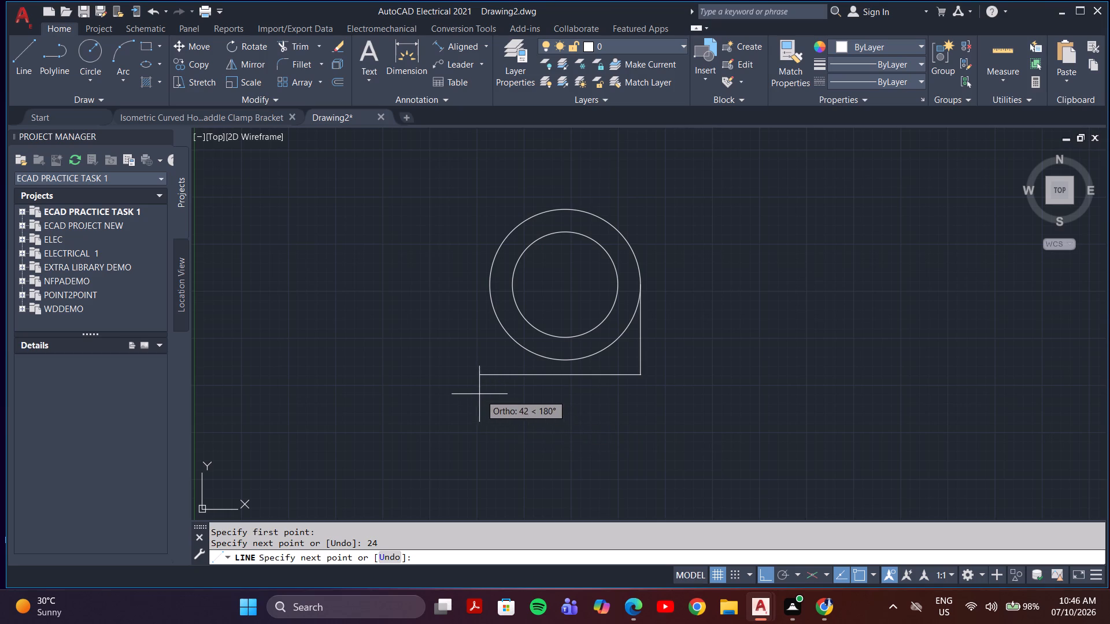
key(Escape)
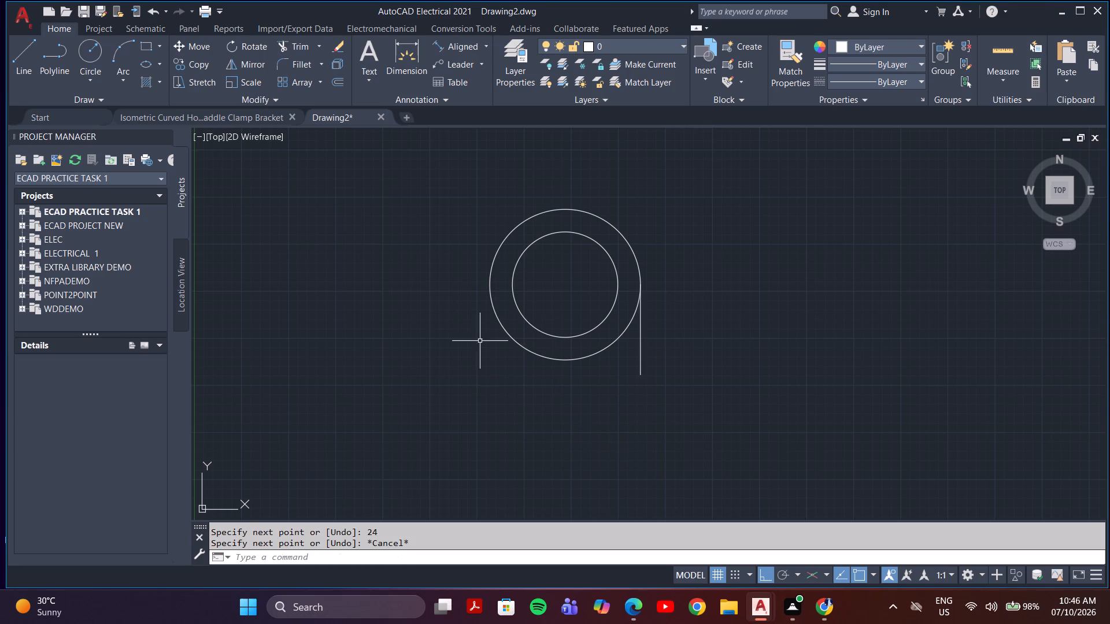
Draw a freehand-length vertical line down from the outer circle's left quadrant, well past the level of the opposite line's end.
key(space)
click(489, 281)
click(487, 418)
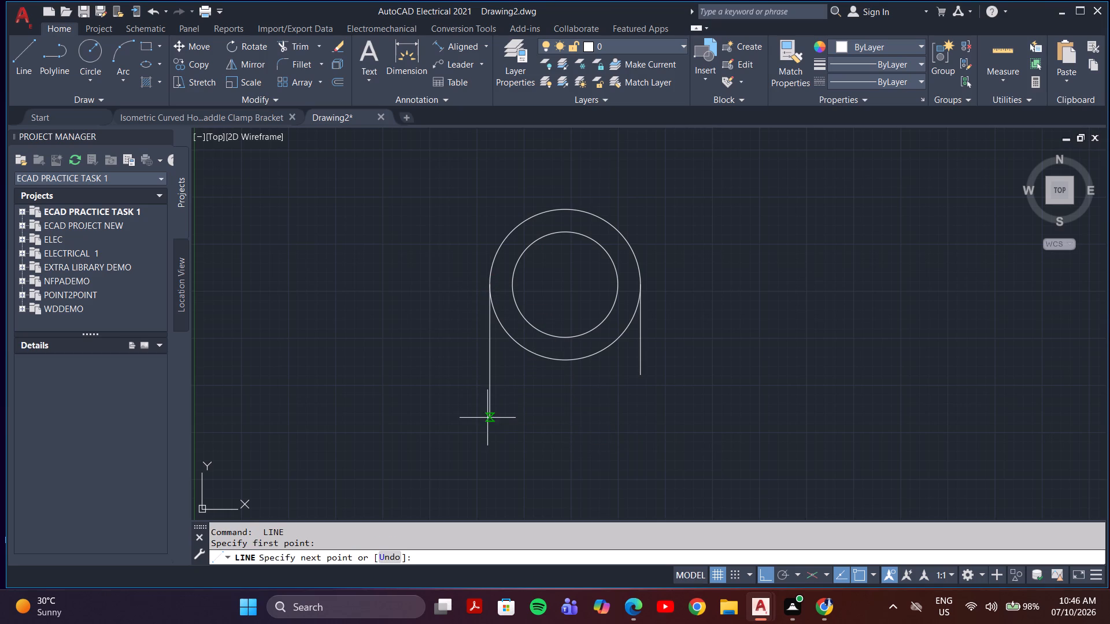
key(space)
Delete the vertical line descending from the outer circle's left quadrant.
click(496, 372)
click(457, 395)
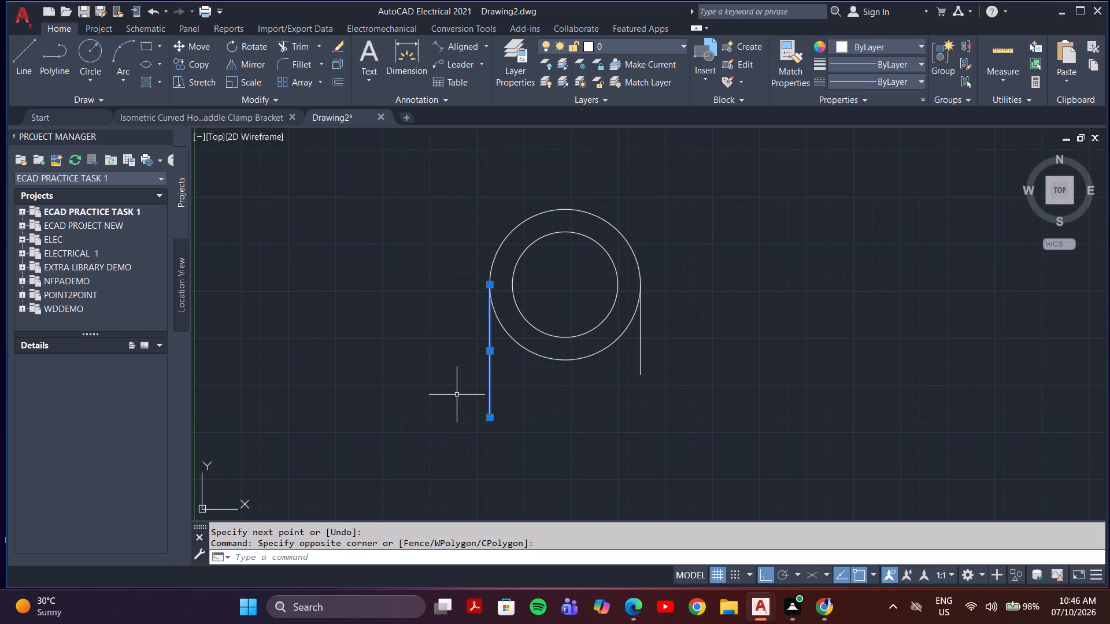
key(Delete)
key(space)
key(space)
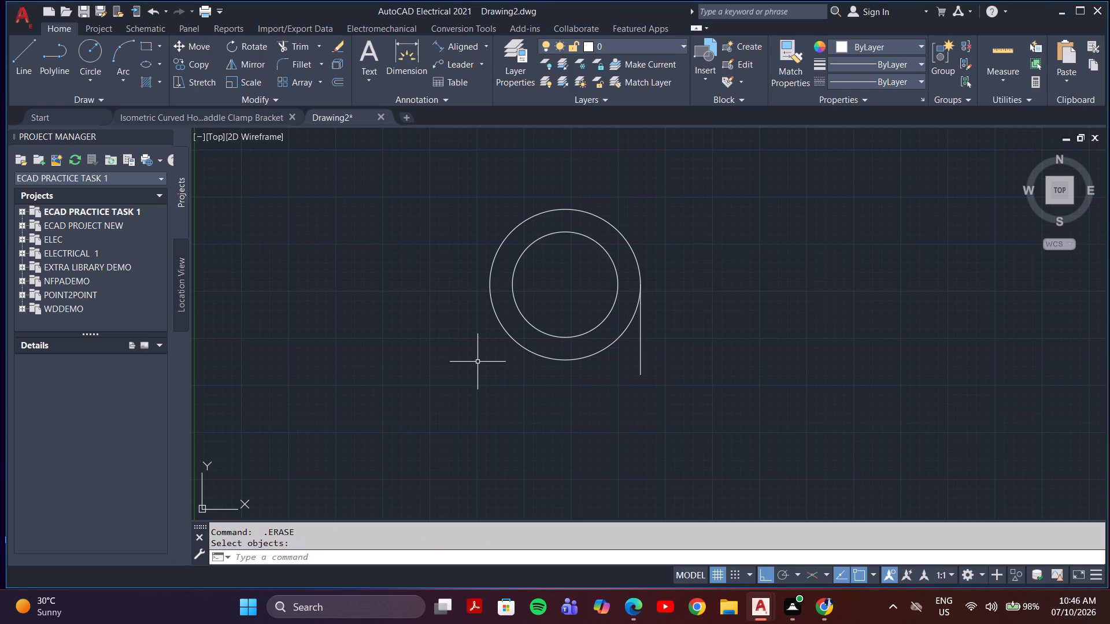
Draw a vertical line down from the outer circle's left quadrant, ending slightly below the level of the 24 mm line's lower end.
key(l)
key(Return)
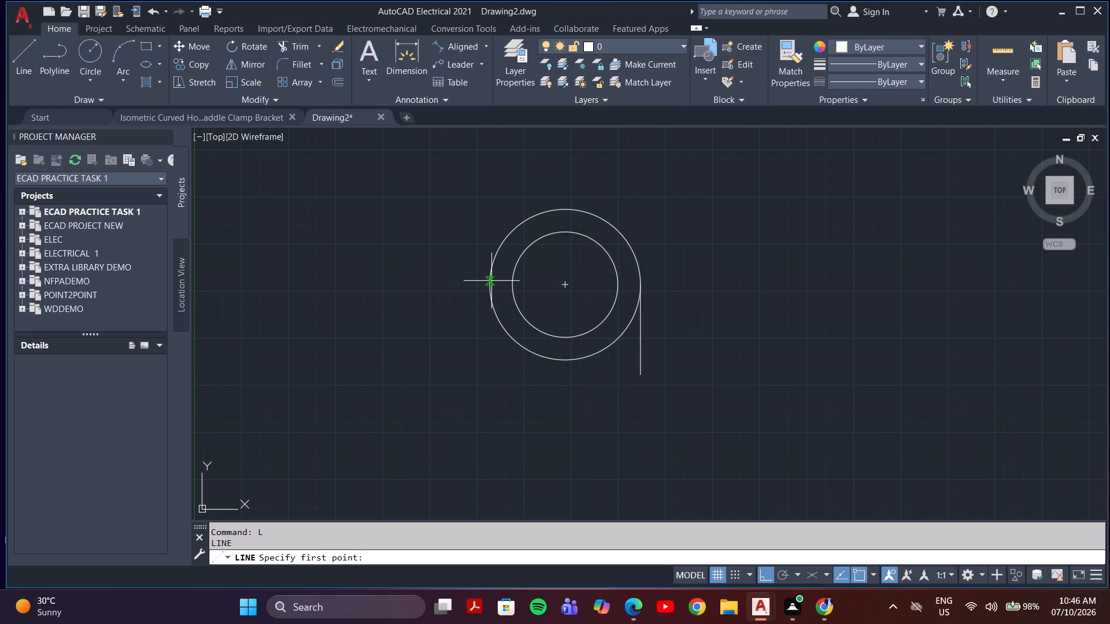
click(486, 288)
click(489, 392)
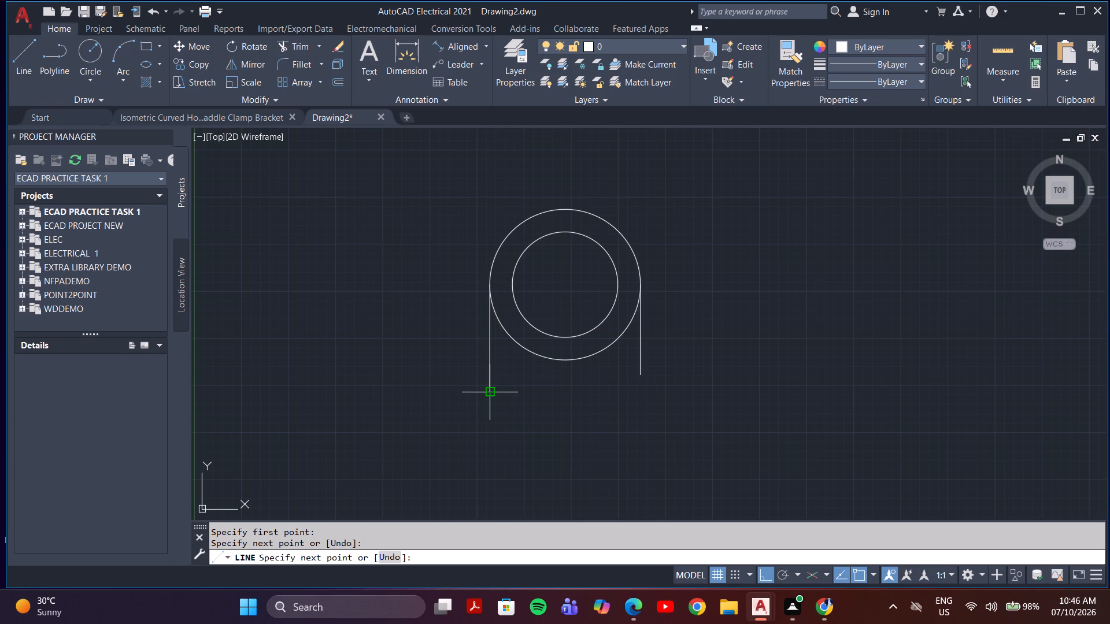
key(Escape)
Draw a horizontal base line from the 24 mm line's lower end to beyond the vertical line on the opposite side.
key(space)
click(642, 376)
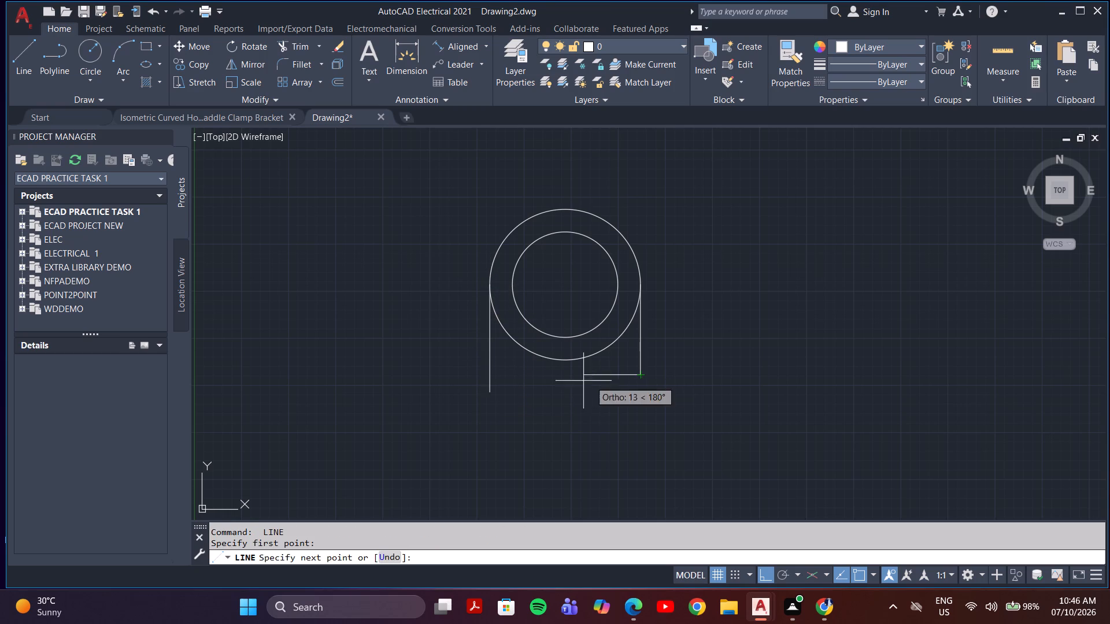
click(438, 373)
key(Escape)
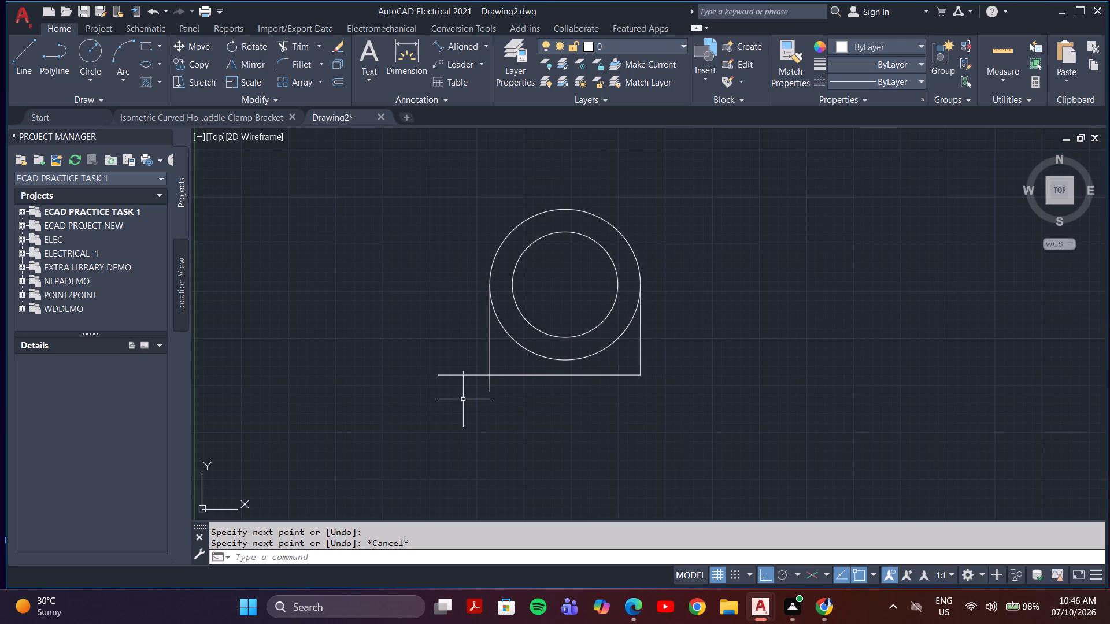
Trim the overhanging ends of the left vertical line and the base line at their lower-left corner.
text(tr)
key(Return)
drag(510, 387, 466, 375)
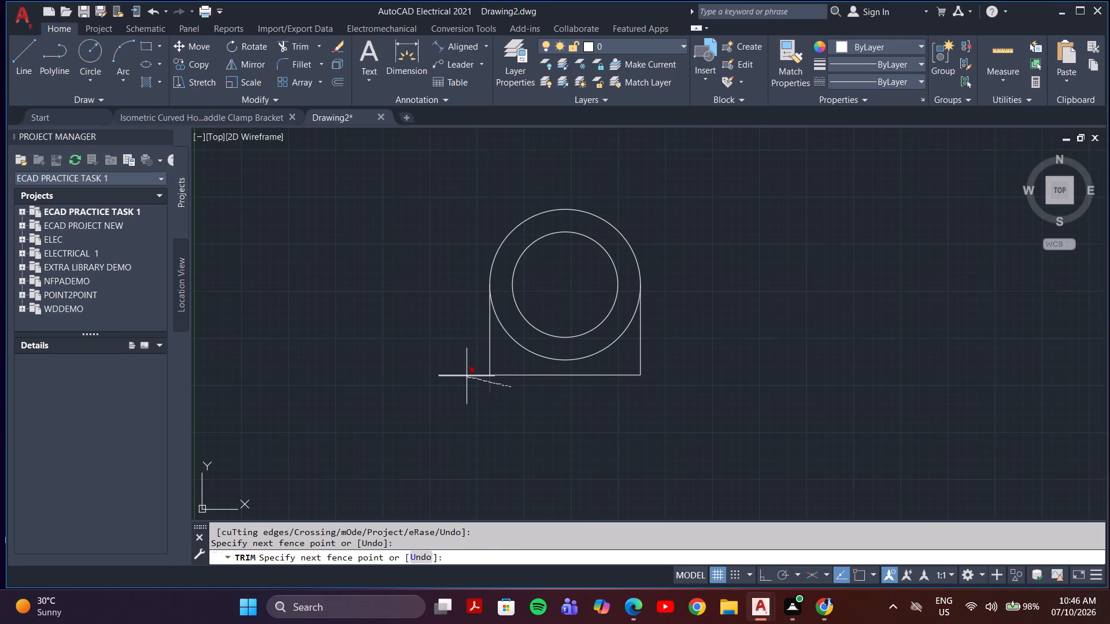
drag(466, 375, 465, 369)
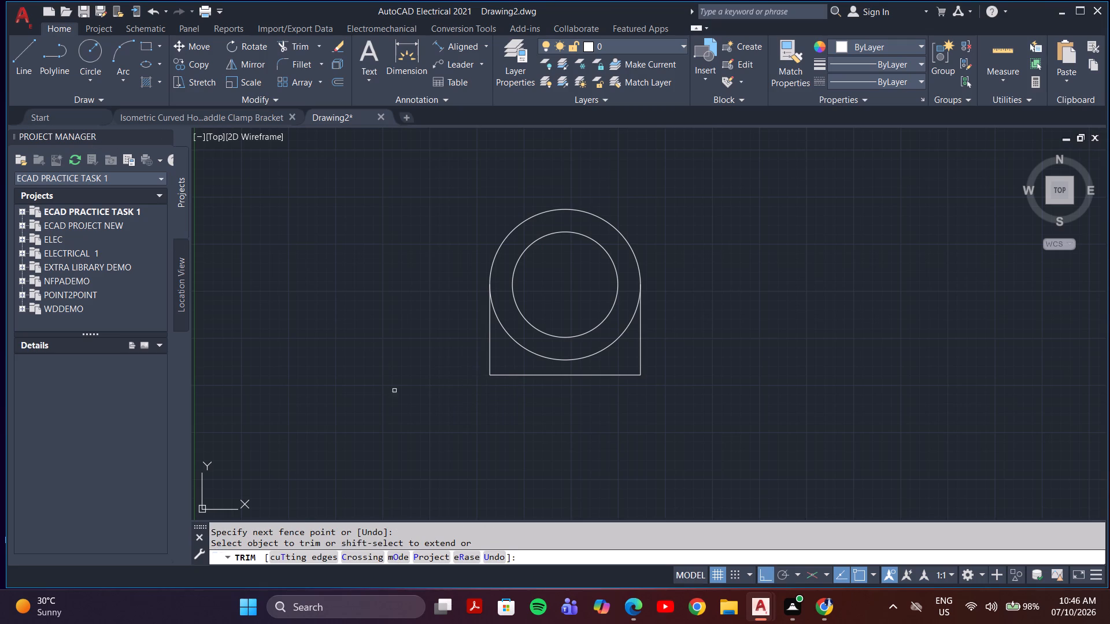
middle_drag(399, 396, 365, 453)
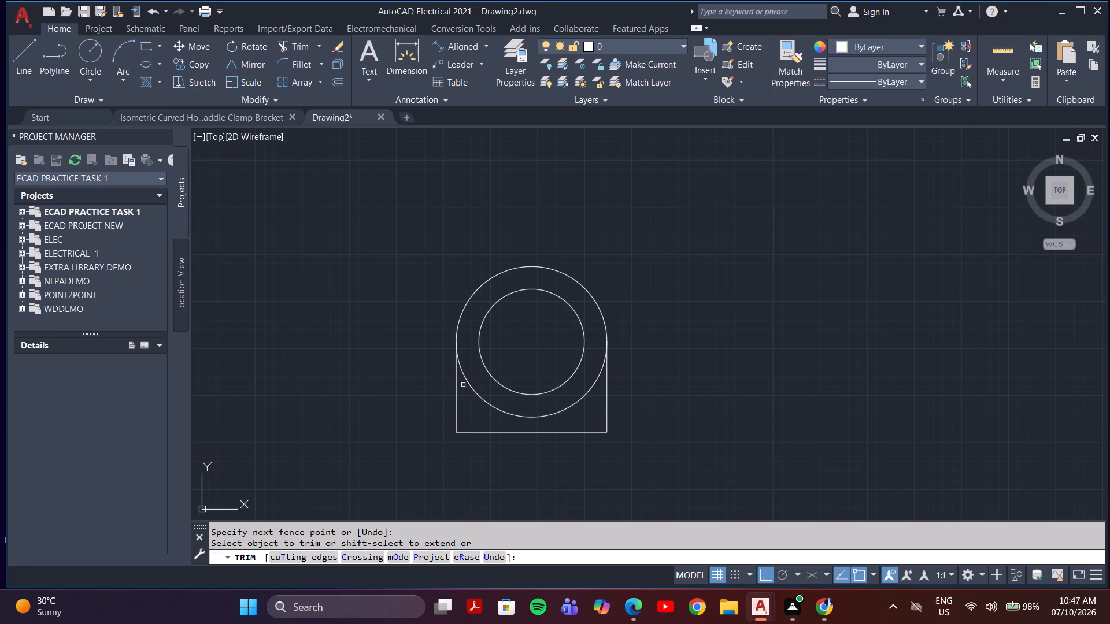
key(Escape)
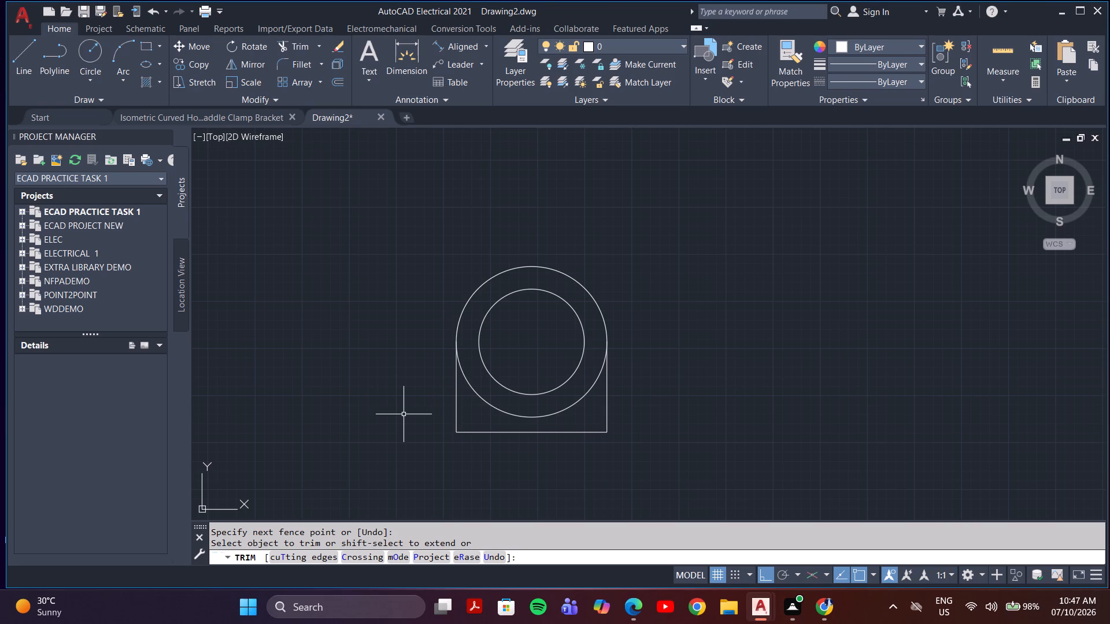
key(space)
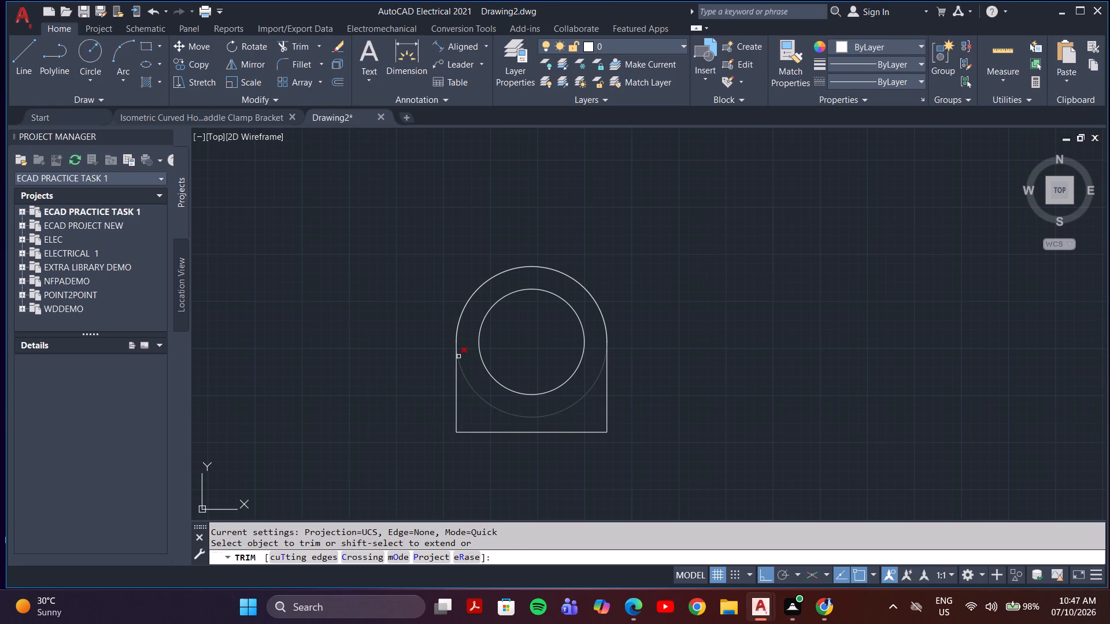
key(Escape)
Draw a horizontal line across the outer circle from its left quadrant to its right quadrant.
key(l)
key(Return)
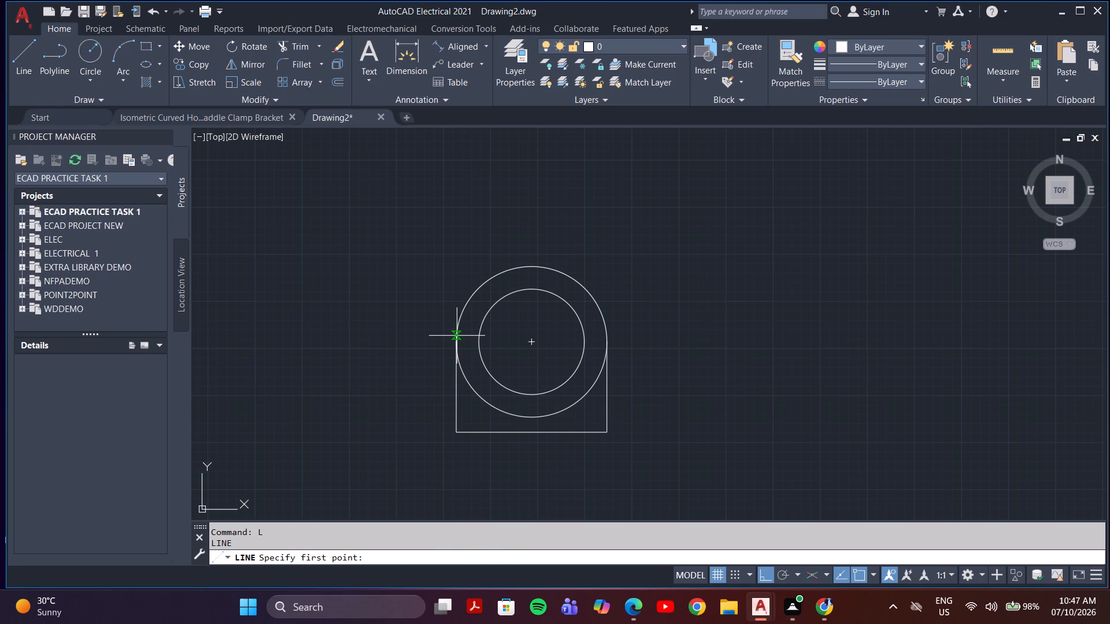
click(455, 343)
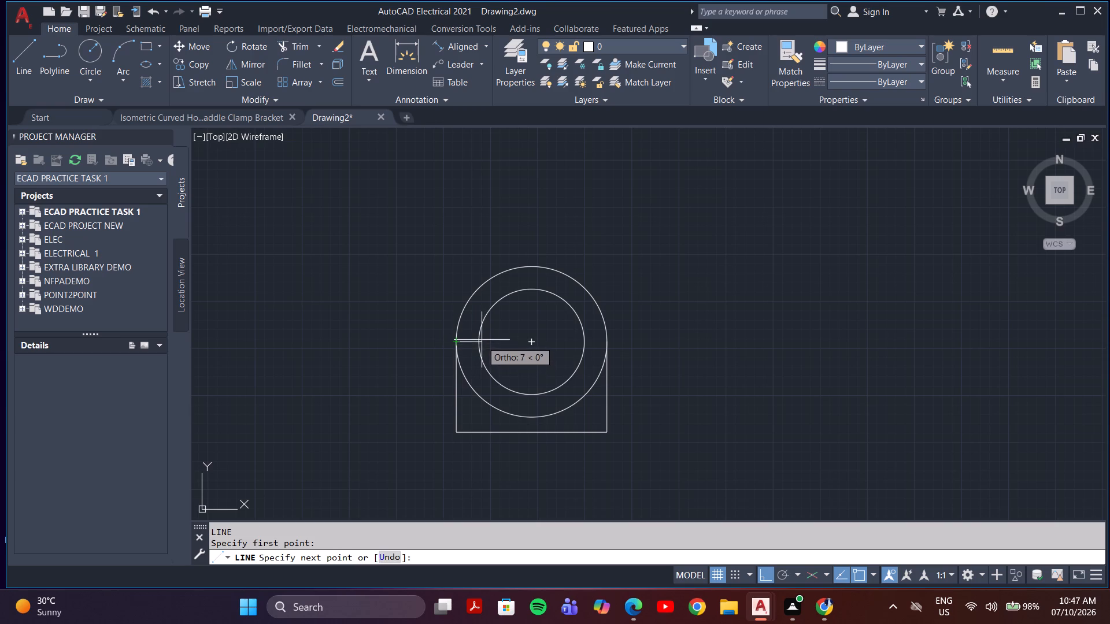
click(605, 342)
key(Escape)
Draw a vertical line from the inner circle's left quadrant down to the base line.
key(space)
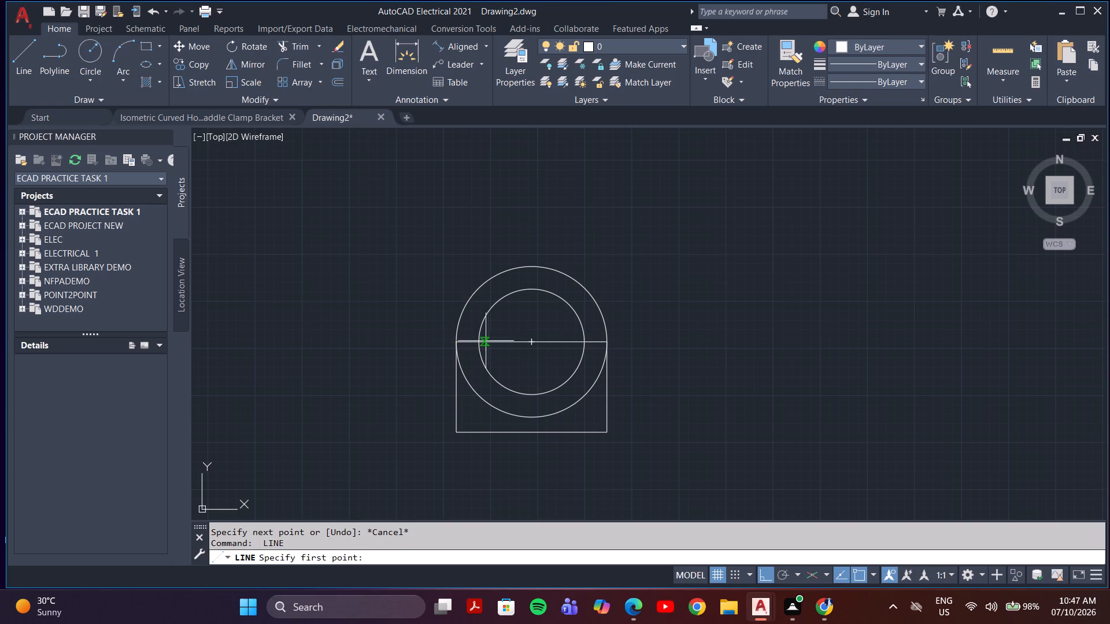
click(476, 341)
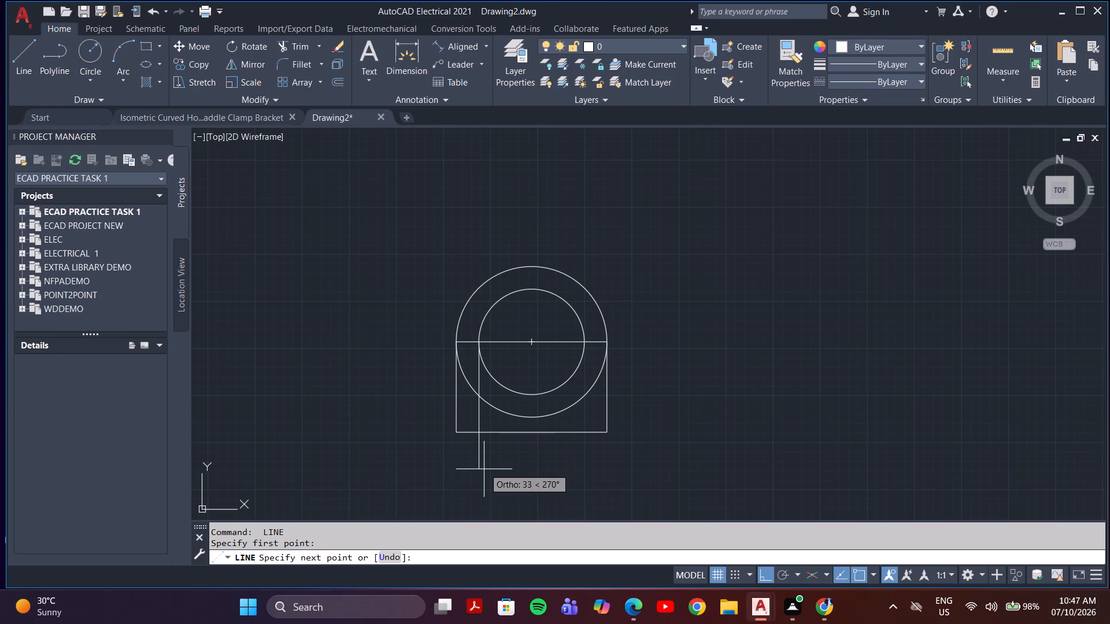
click(479, 435)
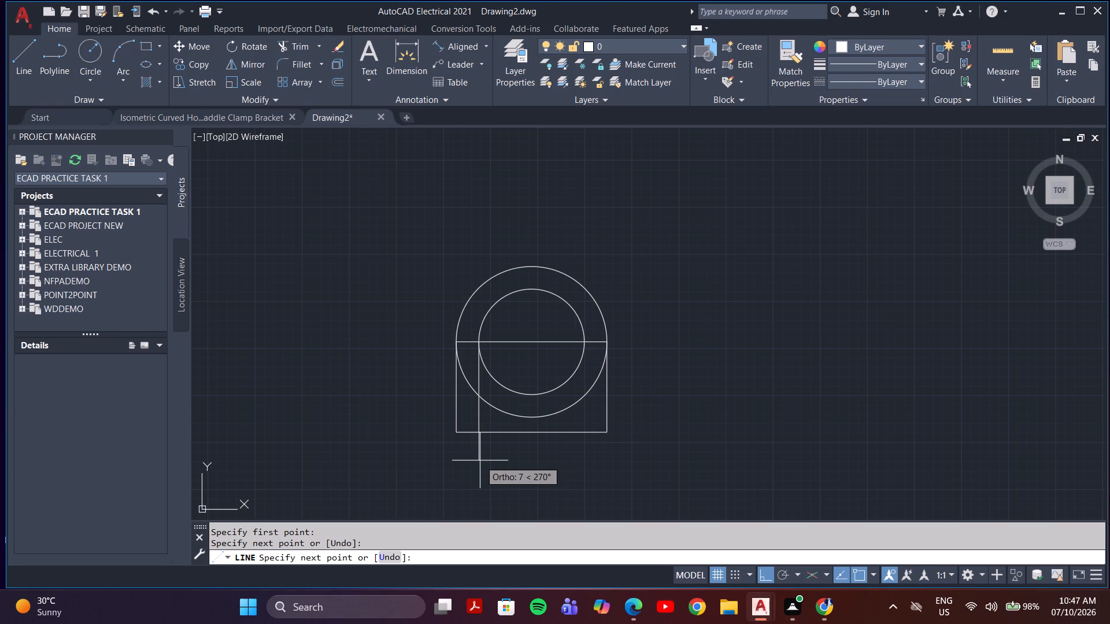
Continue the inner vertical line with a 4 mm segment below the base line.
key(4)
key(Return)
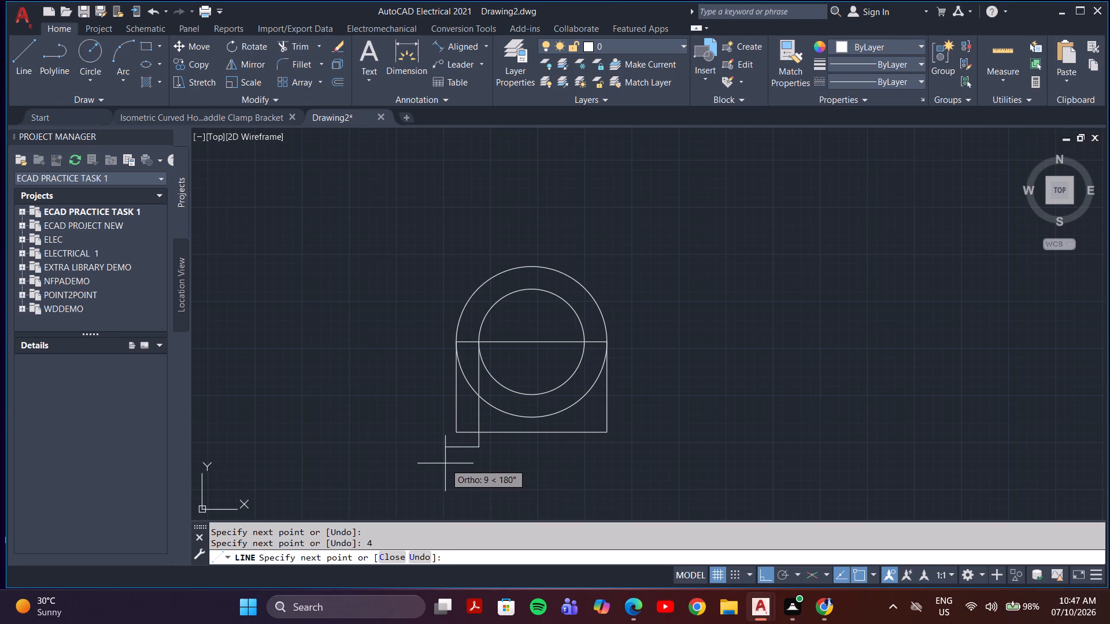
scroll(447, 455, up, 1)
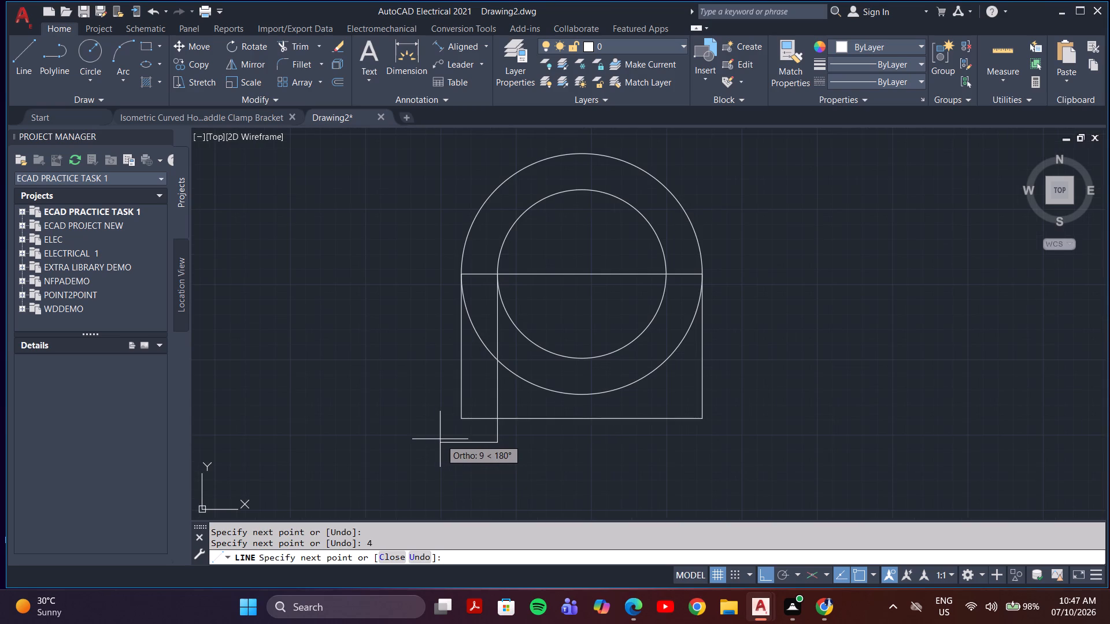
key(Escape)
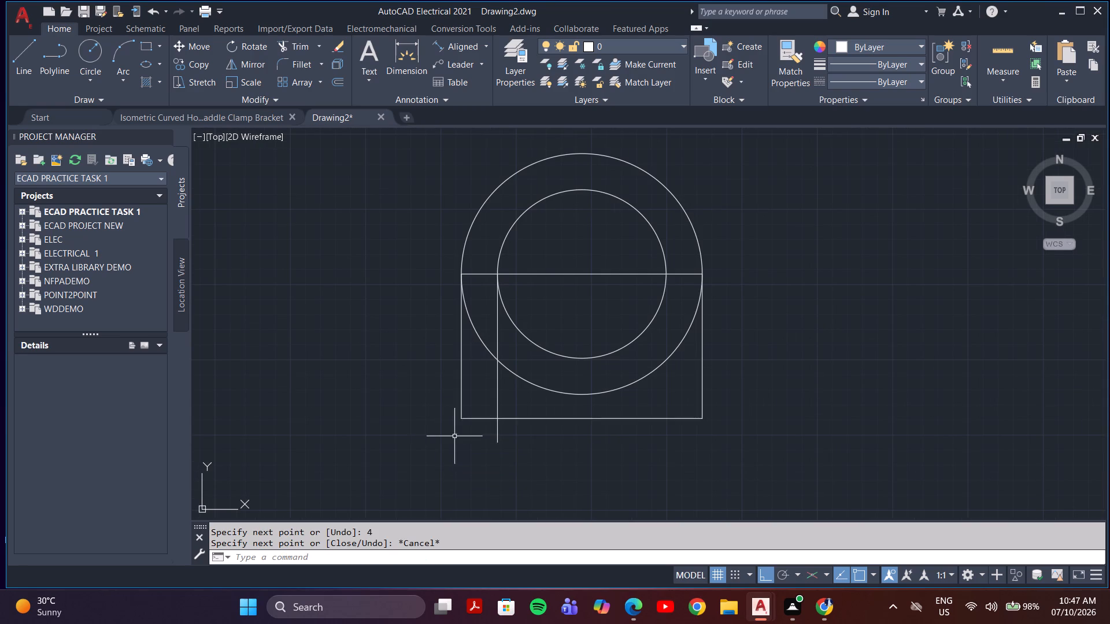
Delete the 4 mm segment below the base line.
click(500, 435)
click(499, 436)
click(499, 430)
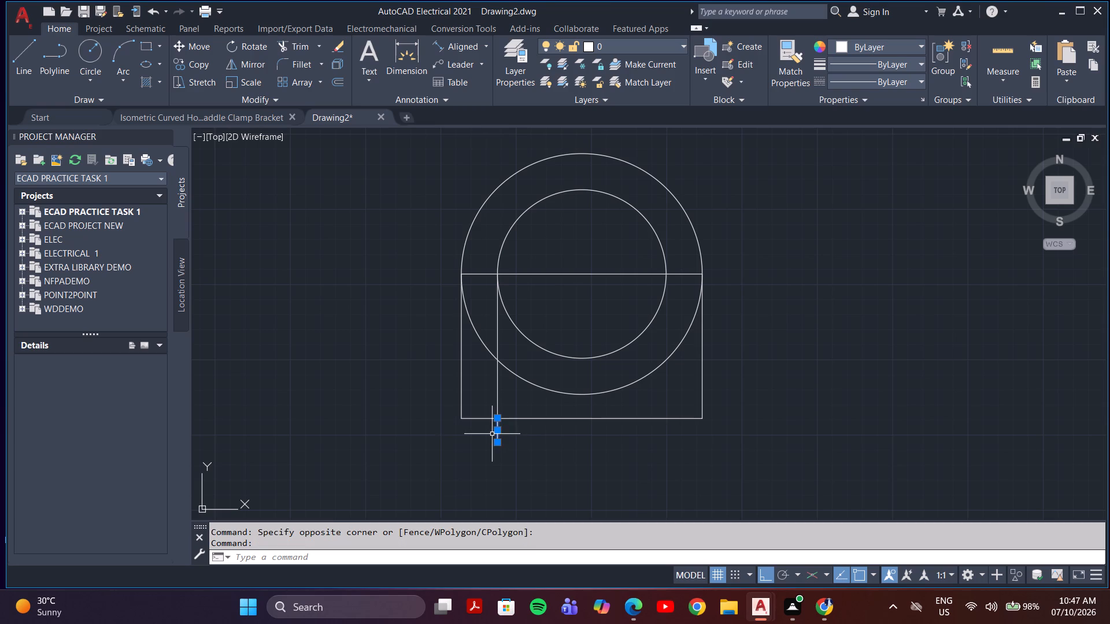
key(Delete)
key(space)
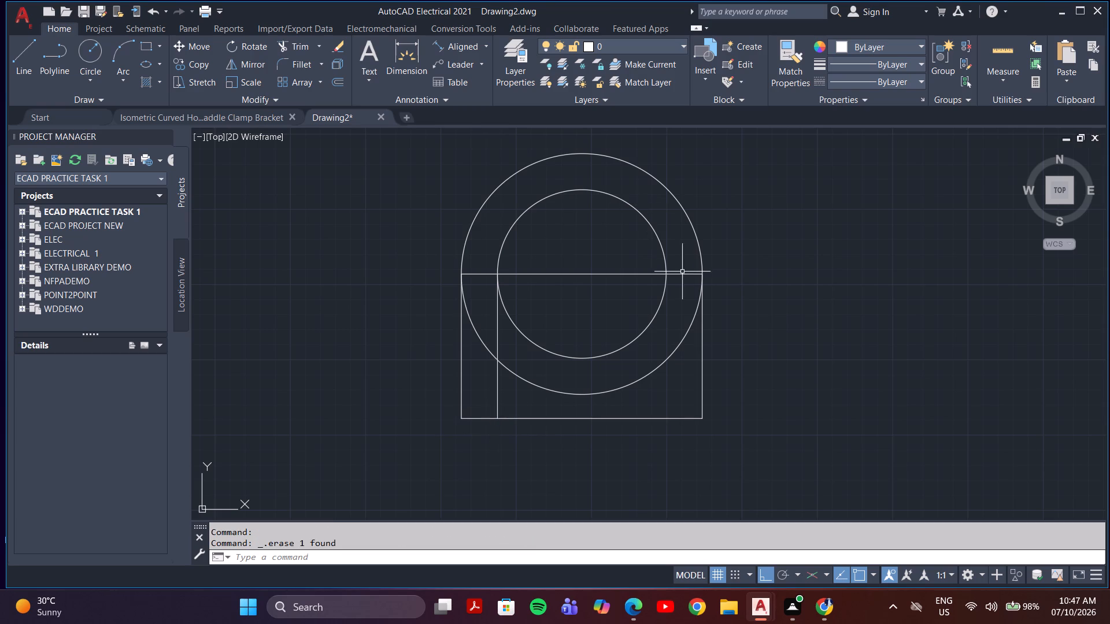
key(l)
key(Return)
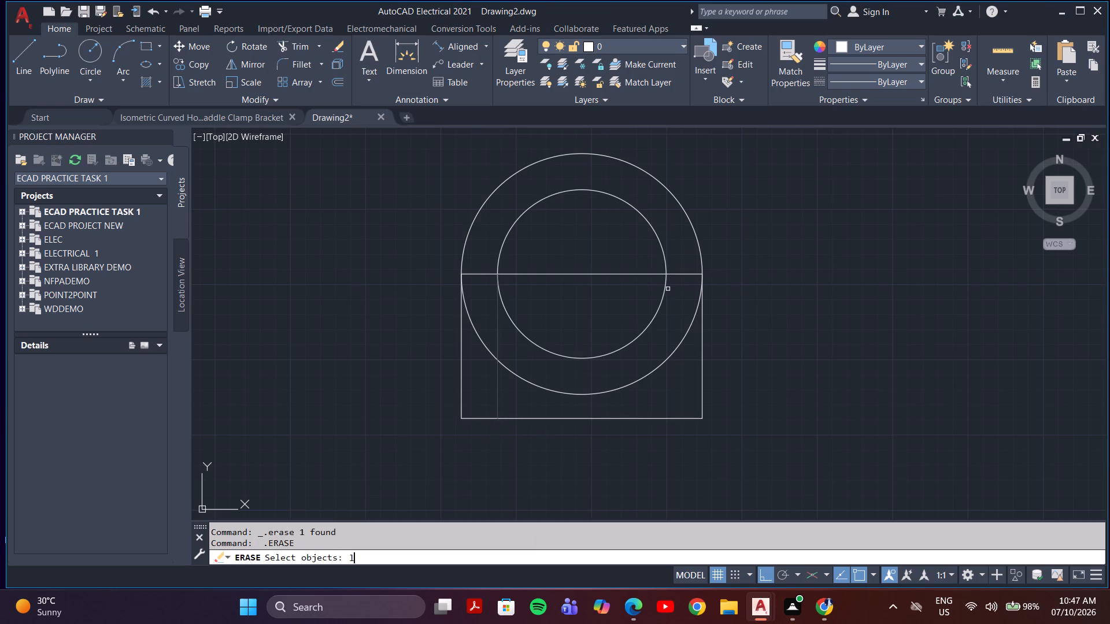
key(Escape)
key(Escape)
Draw a vertical line from the inner circle's right quadrant down past the base line.
key(l)
key(Return)
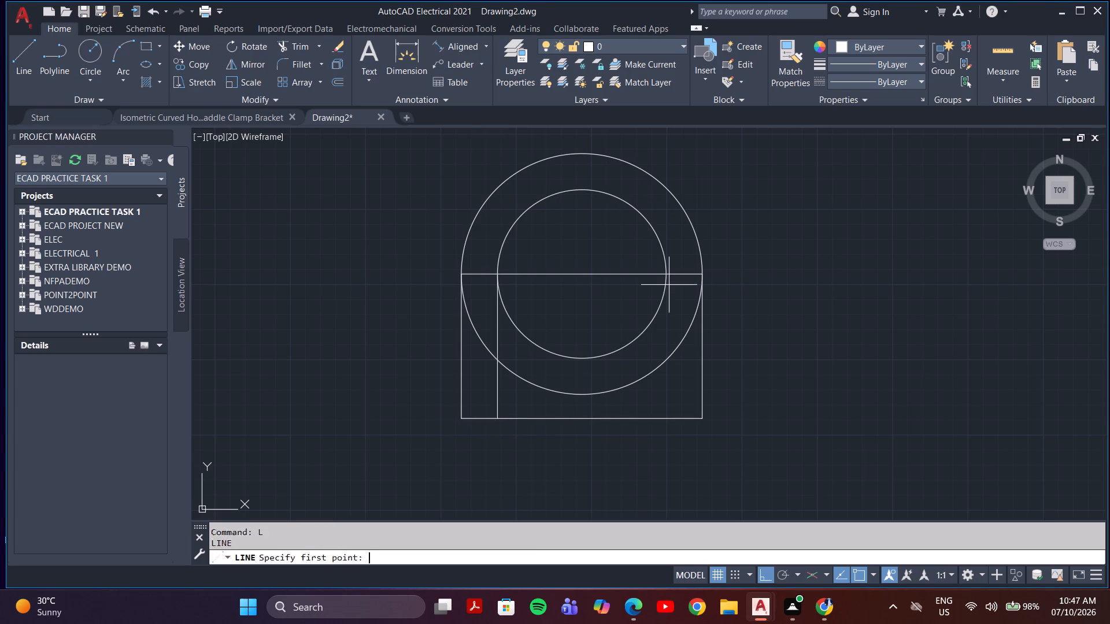
click(667, 274)
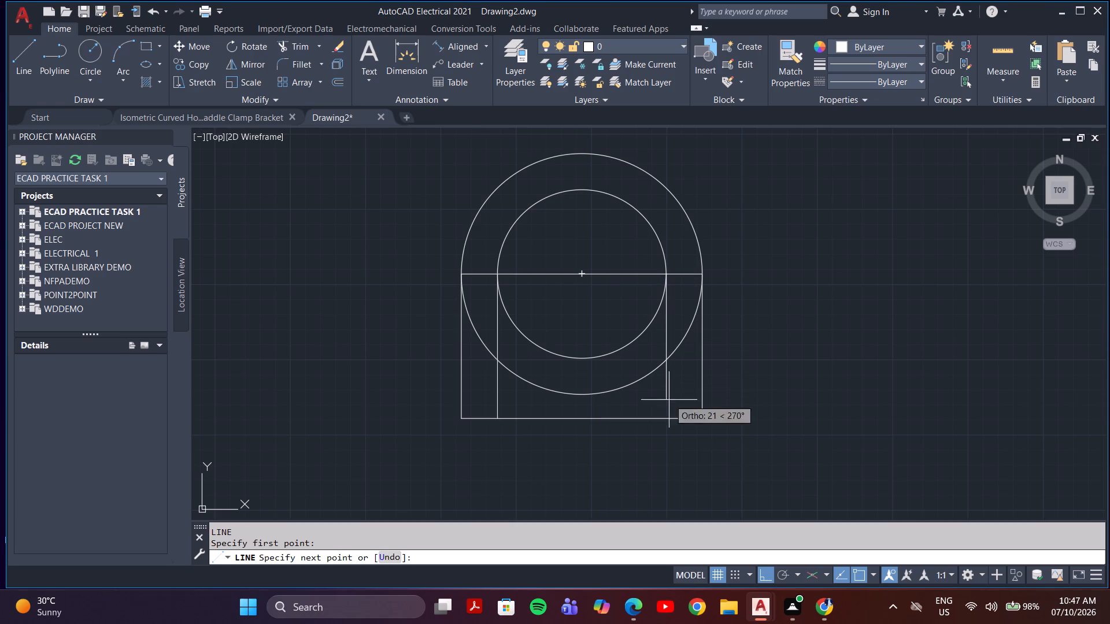
click(667, 461)
key(Escape)
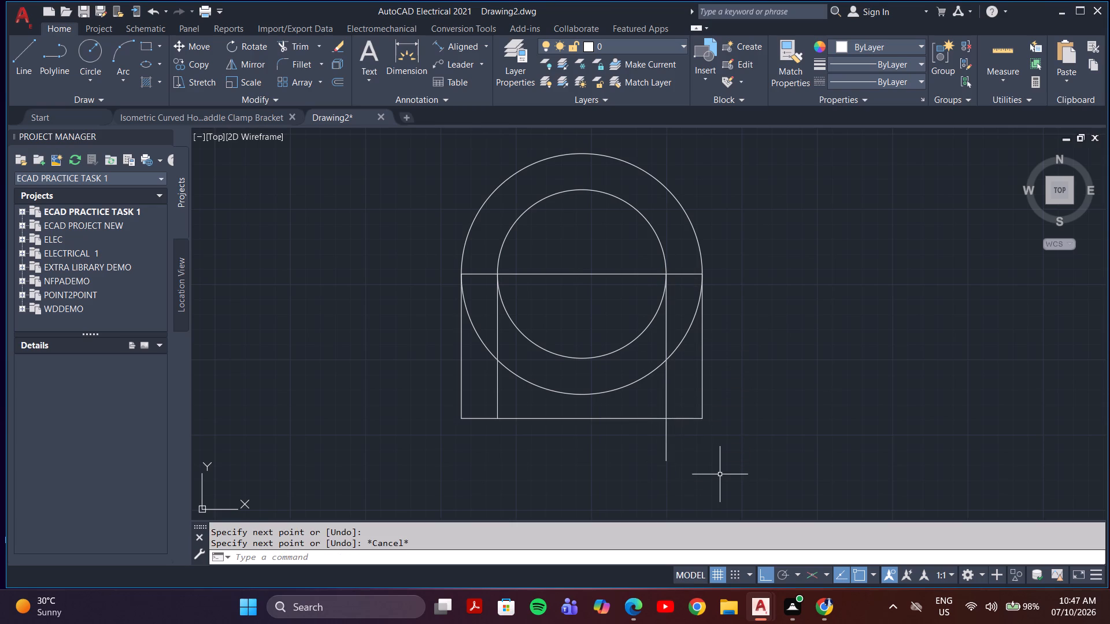
Trim the part of the right inner vertical line that extends below the base line.
text(tr)
key(Return)
click(698, 443)
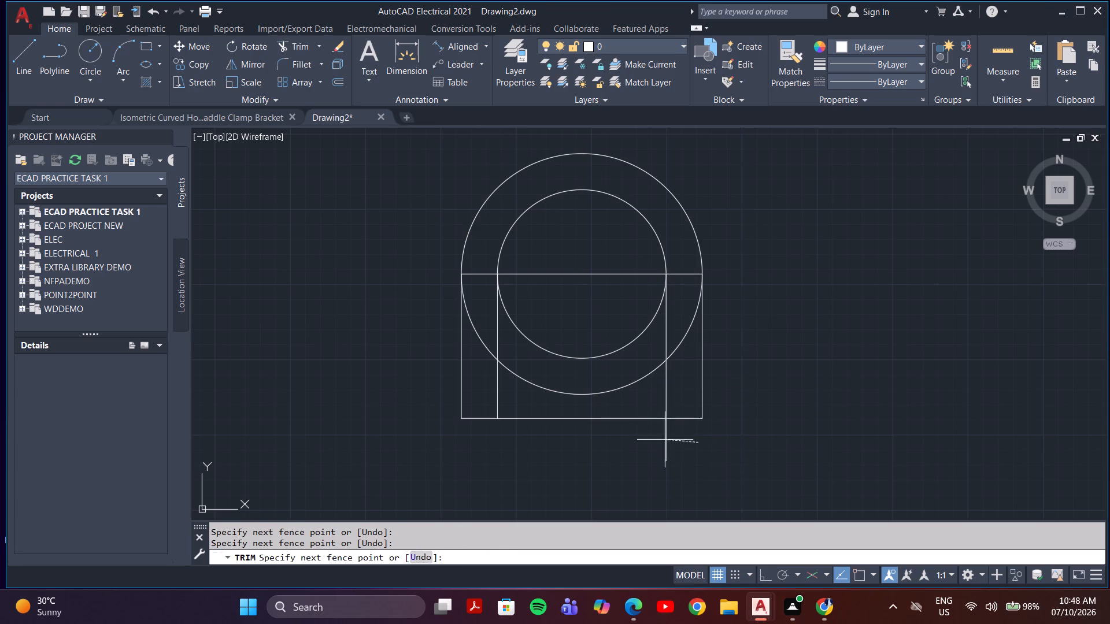
click(651, 439)
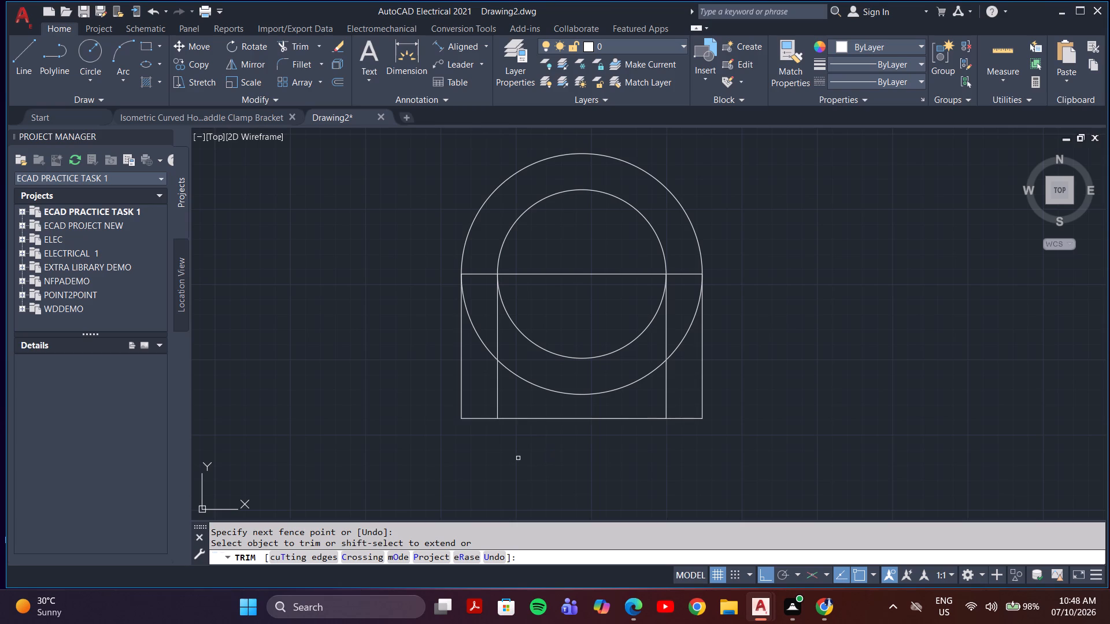
Trim away the horizontal centre line and the portions of both inner vertical lines lying inside the outer circle.
click(486, 263)
click(502, 339)
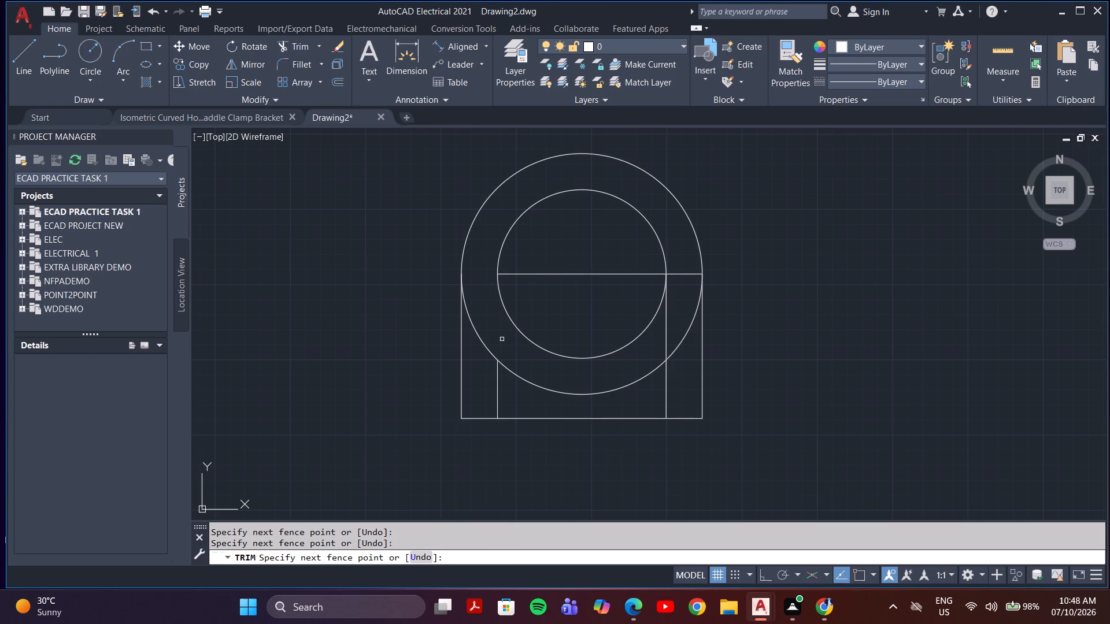
click(688, 261)
click(660, 346)
click(604, 247)
click(582, 312)
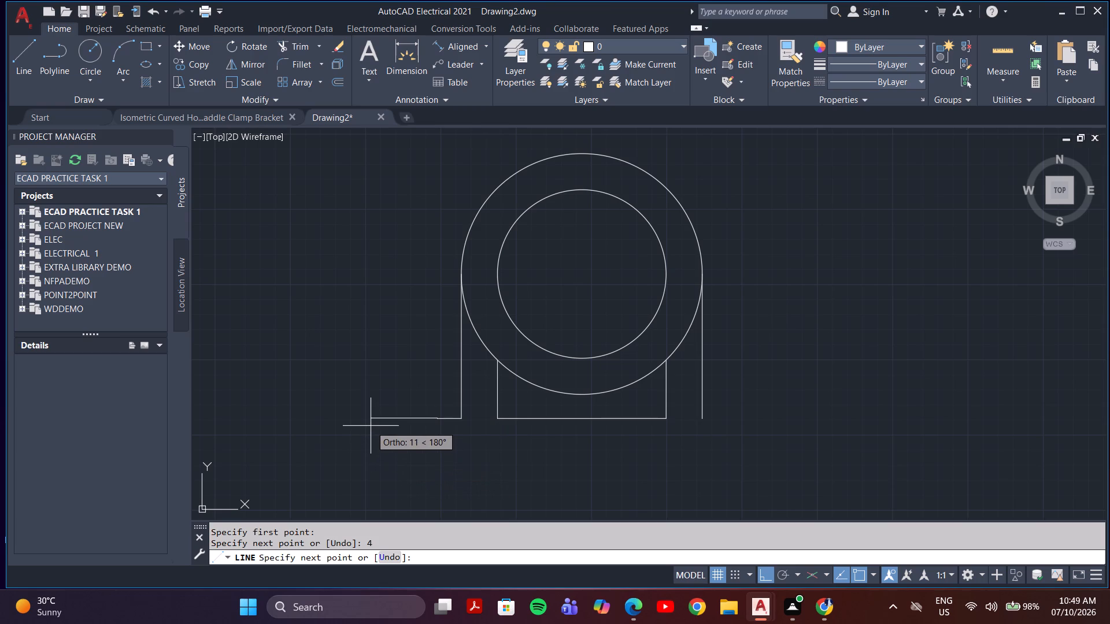
From the free end of the short foot line at the left side, draw a 4 mm segment leftward and a 4 mm segment downward.
key(Escape)
key(space)
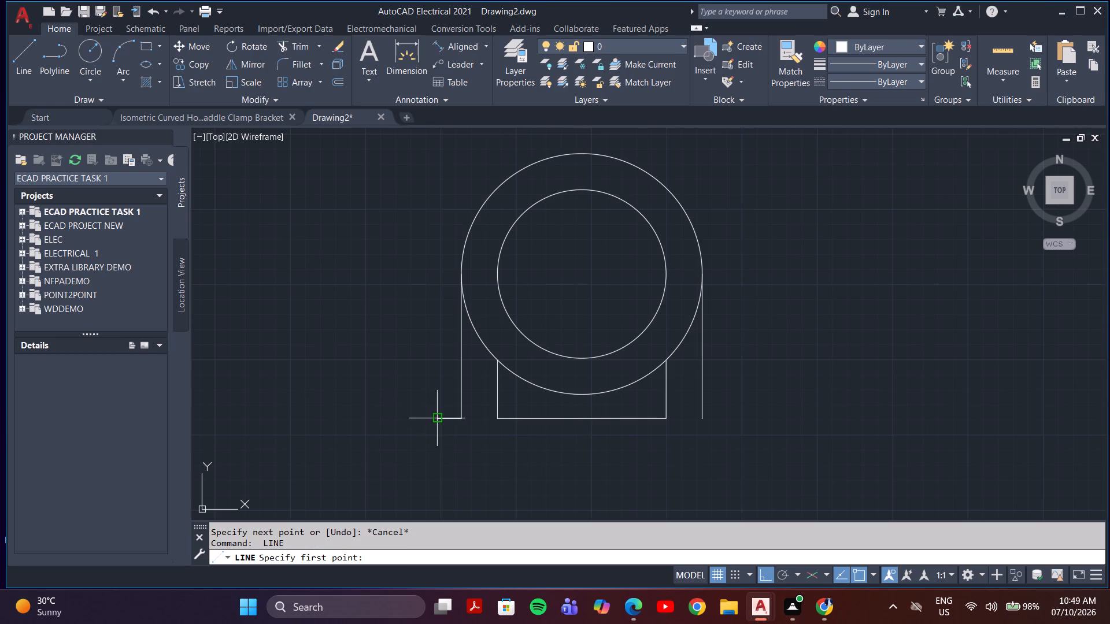
click(439, 414)
key(Escape)
key(space)
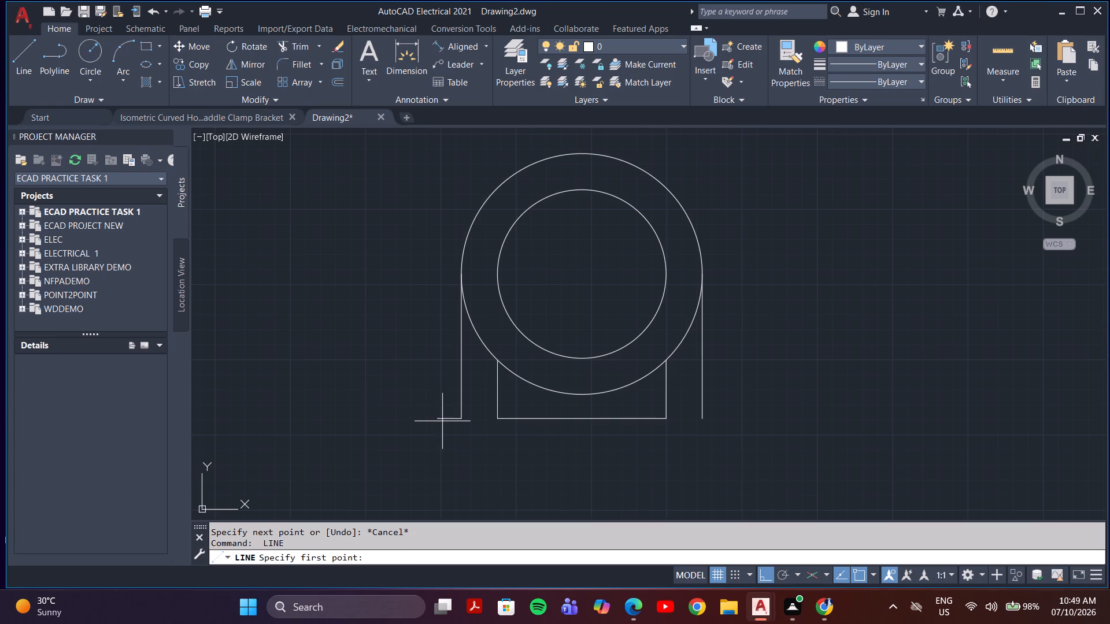
click(438, 419)
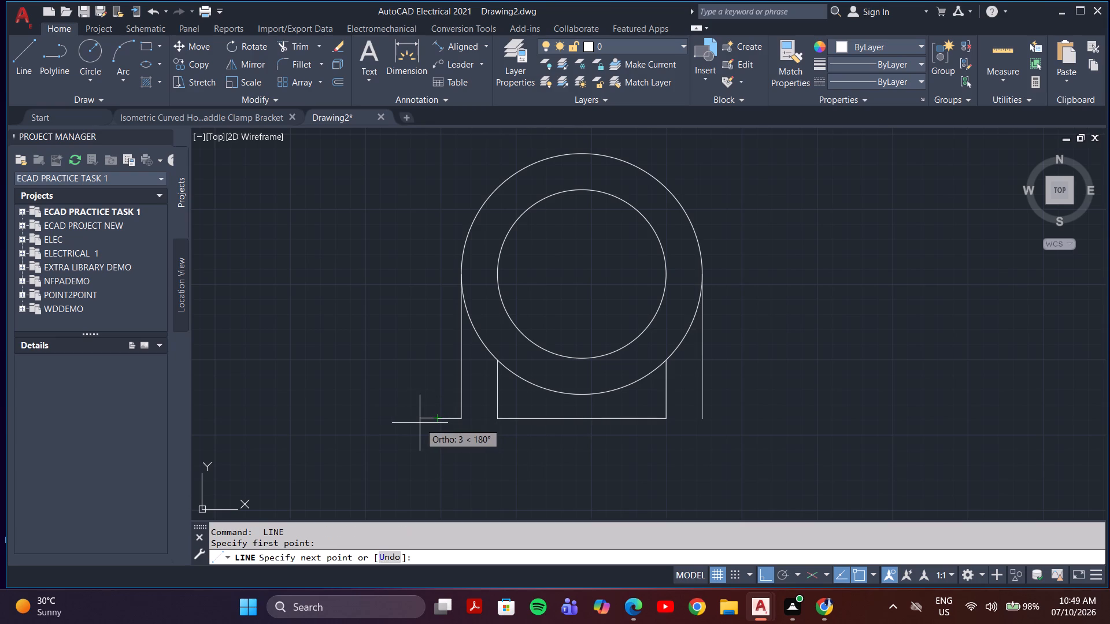
key(4)
key(Return)
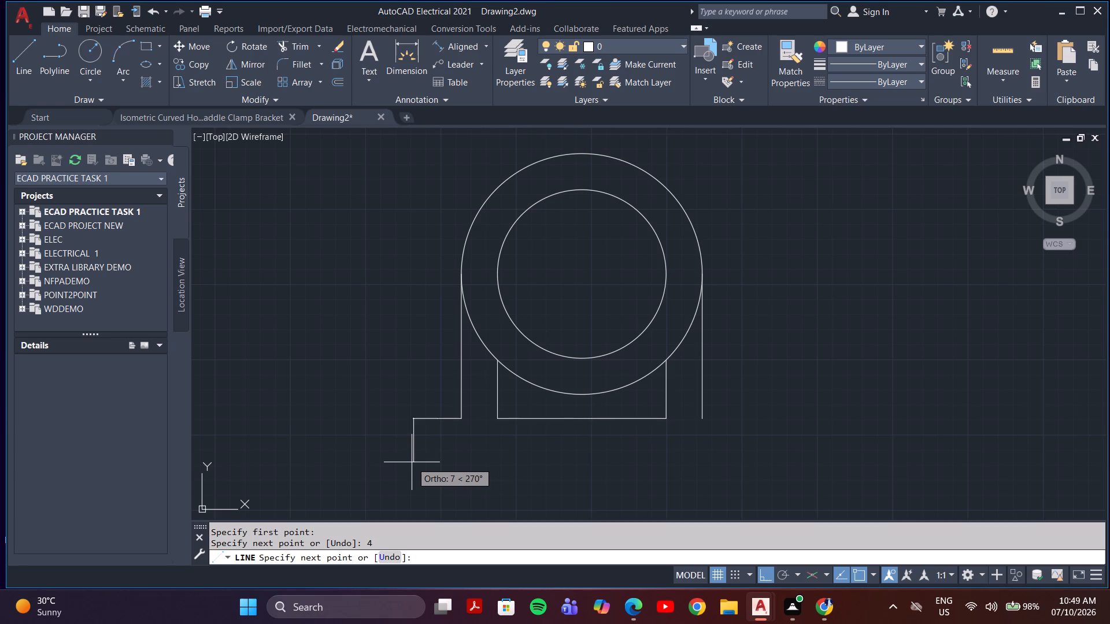
key(4)
key(Return)
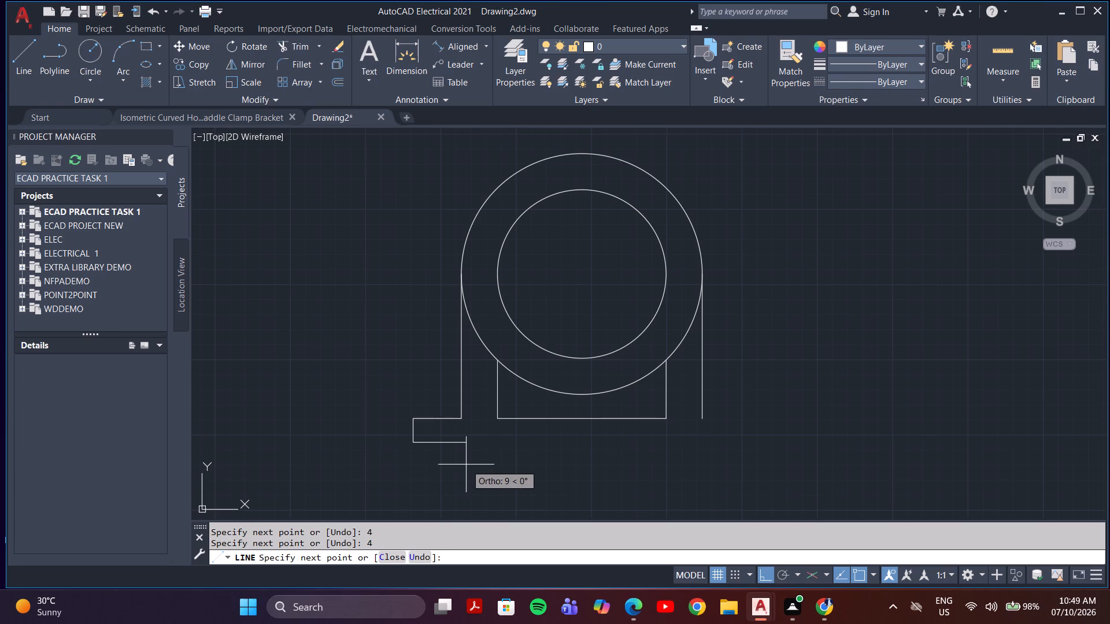
Extend the left foot's vertical edge with another 4 mm segment downward from its lower end.
key(Escape)
key(space)
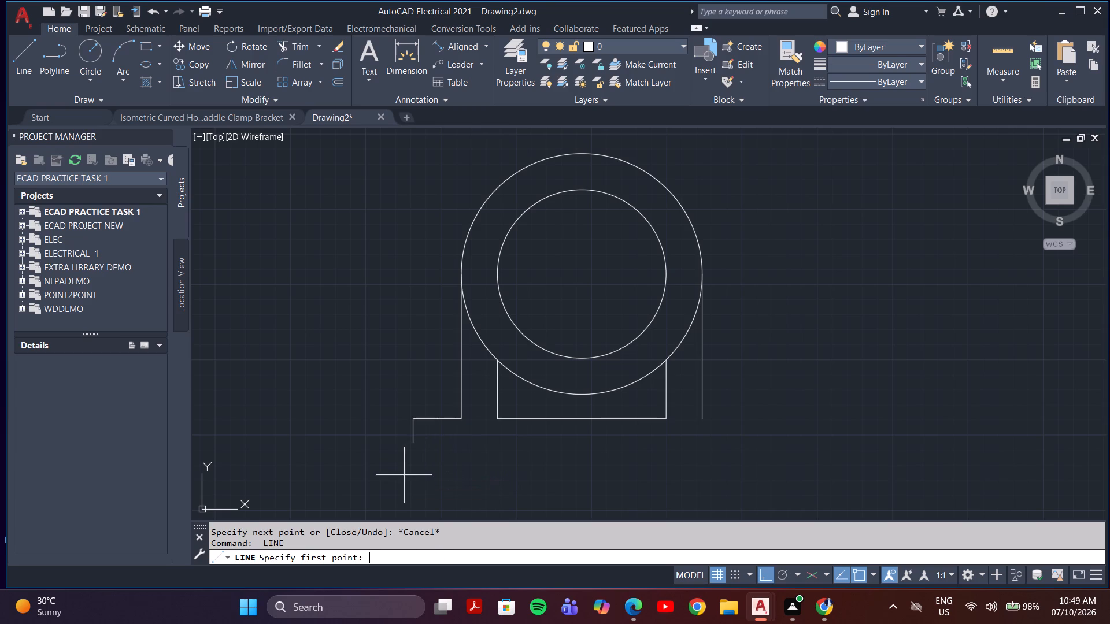
click(414, 443)
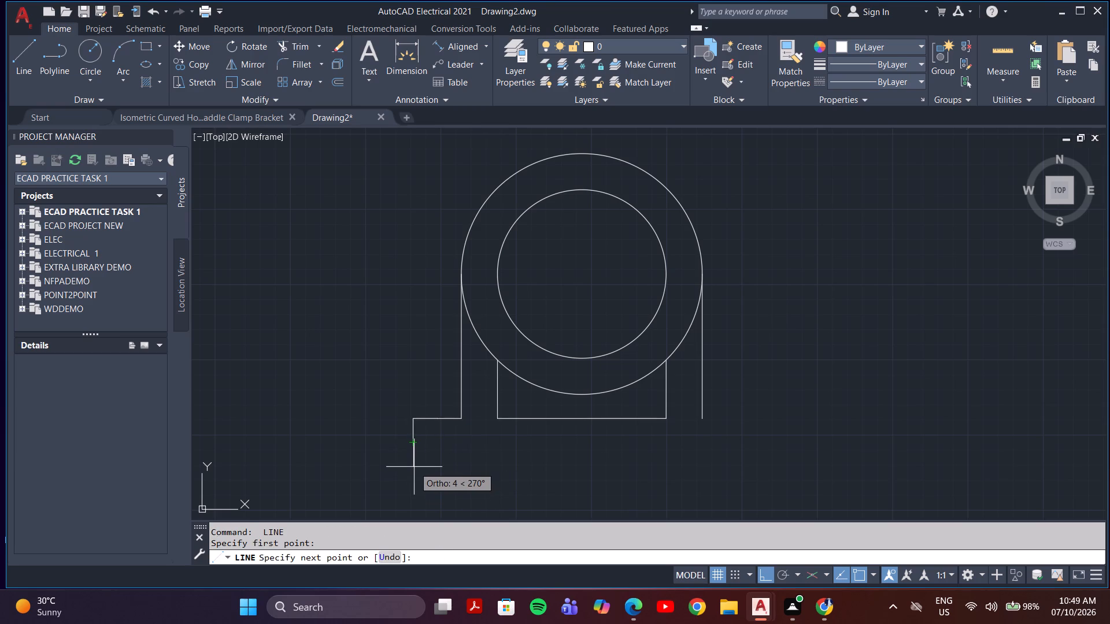
key(4)
key(Return)
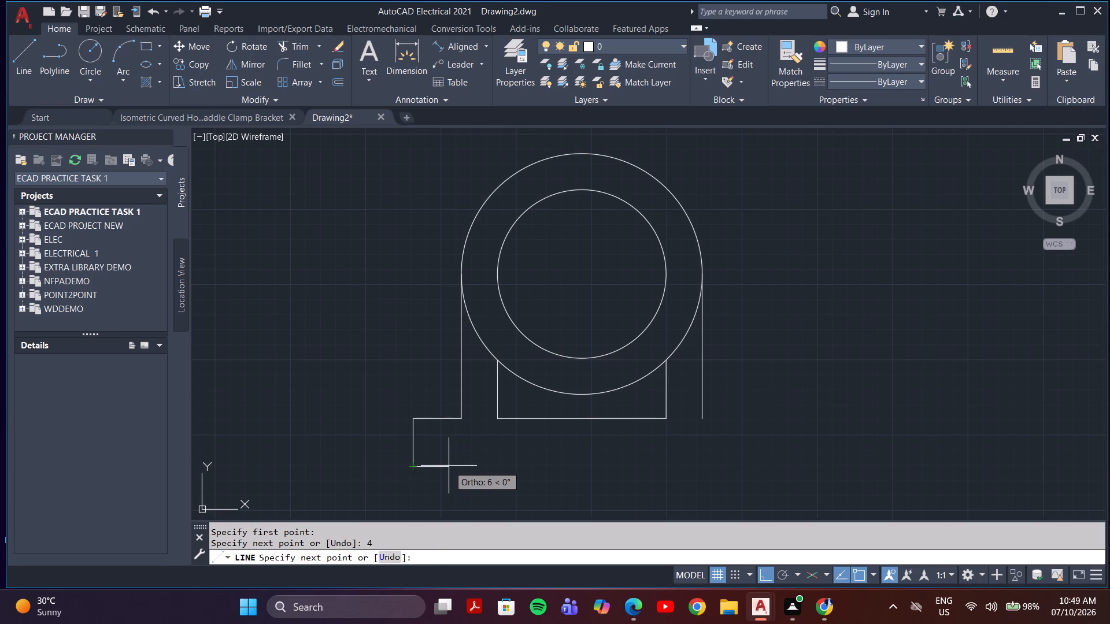
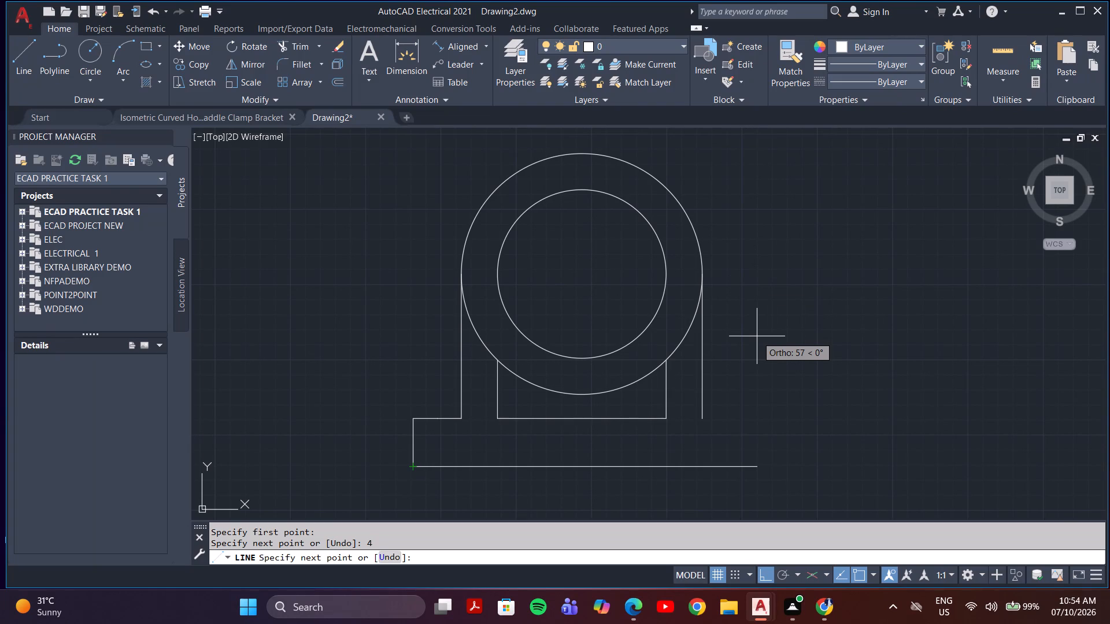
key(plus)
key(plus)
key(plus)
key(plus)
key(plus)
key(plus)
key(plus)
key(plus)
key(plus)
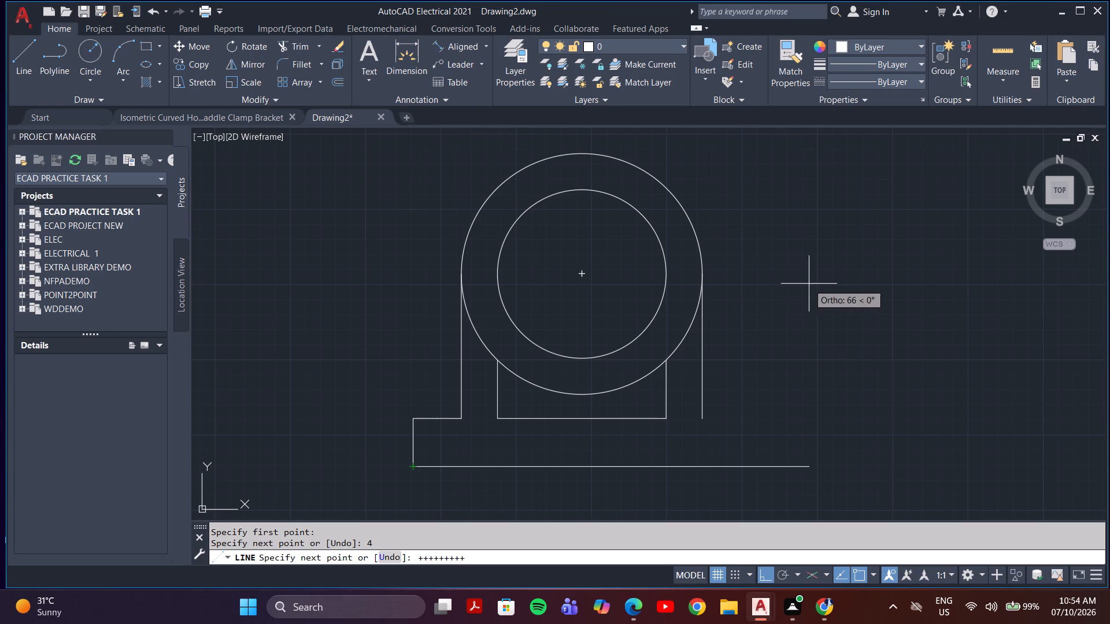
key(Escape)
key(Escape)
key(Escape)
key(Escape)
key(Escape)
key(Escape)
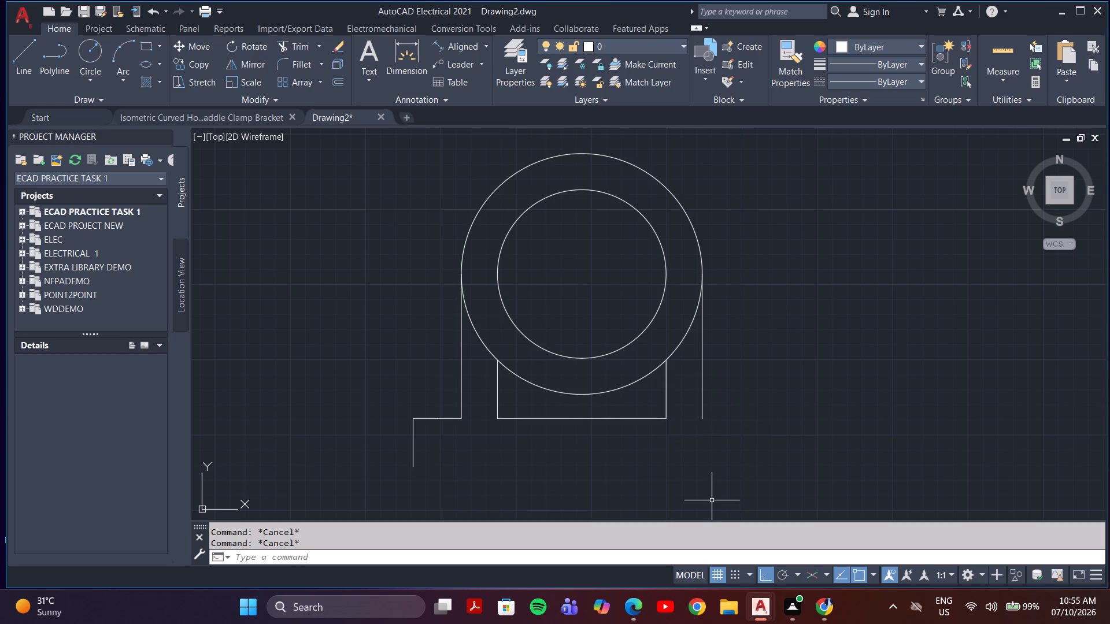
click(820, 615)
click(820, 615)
Draw a freehand vertical line downward in the empty space to the right of the circles, with ortho on.
text(l)
key(space)
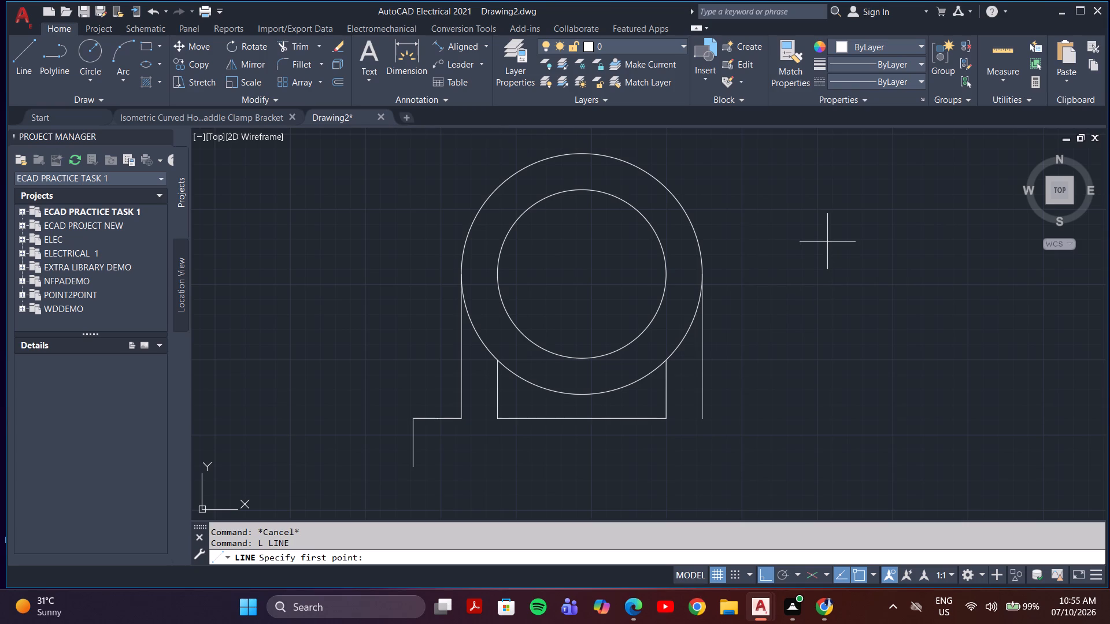
click(827, 242)
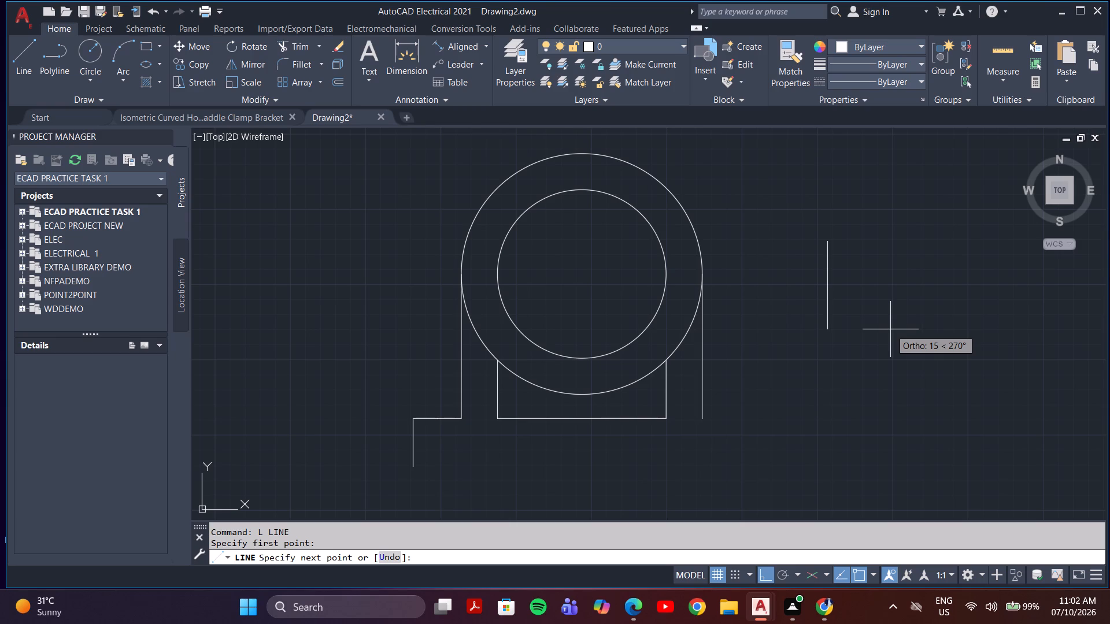
right_click(889, 365)
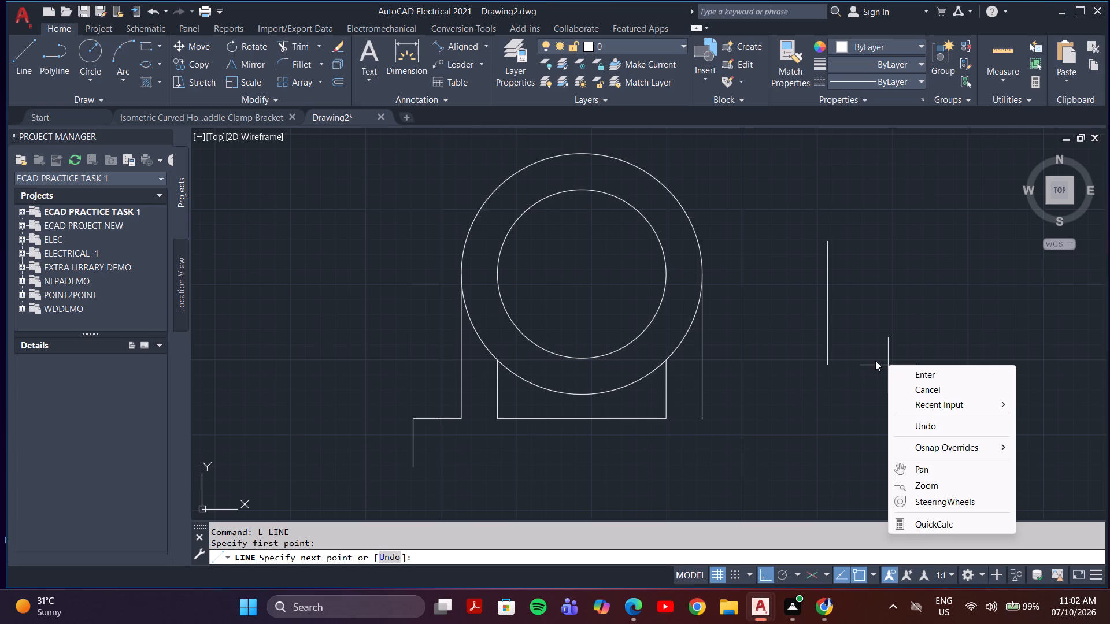
click(843, 358)
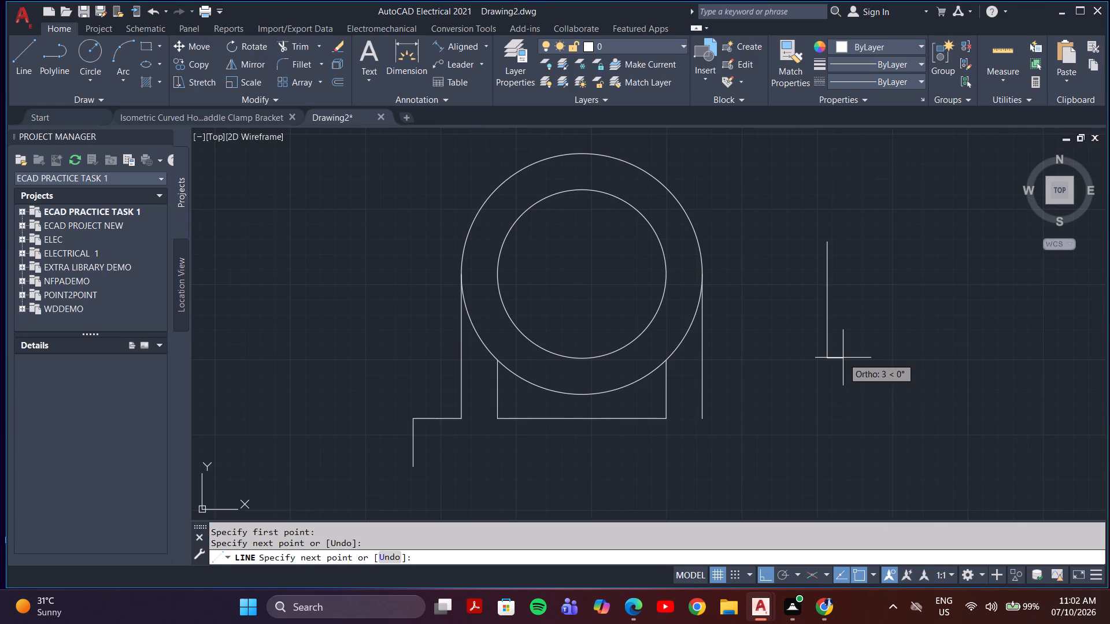
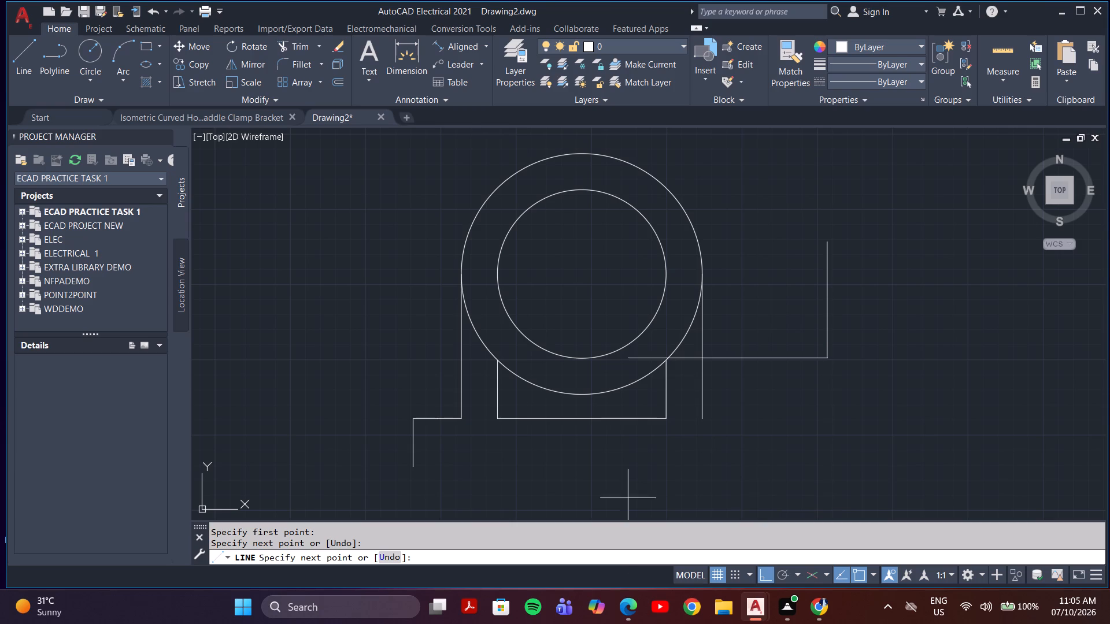
End the running Line command and delete the stray vertical line beside the circles.
scroll(680, 426, down, 2)
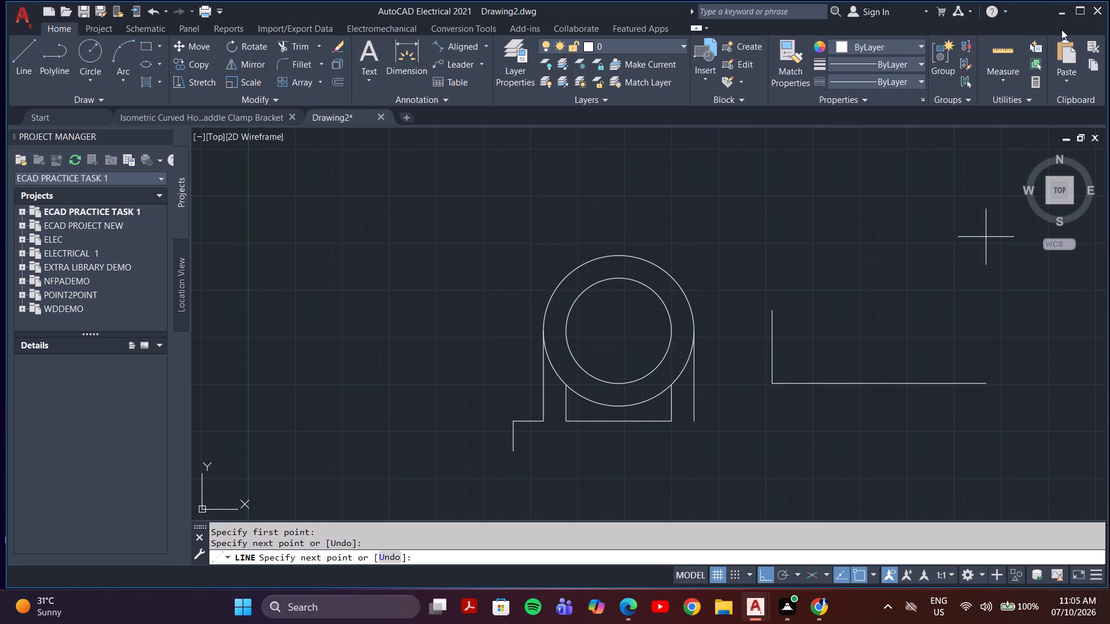
key(Escape)
scroll(1086, 46, down, 2)
scroll(883, 279, down, 1)
middle_drag(883, 279, 887, 279)
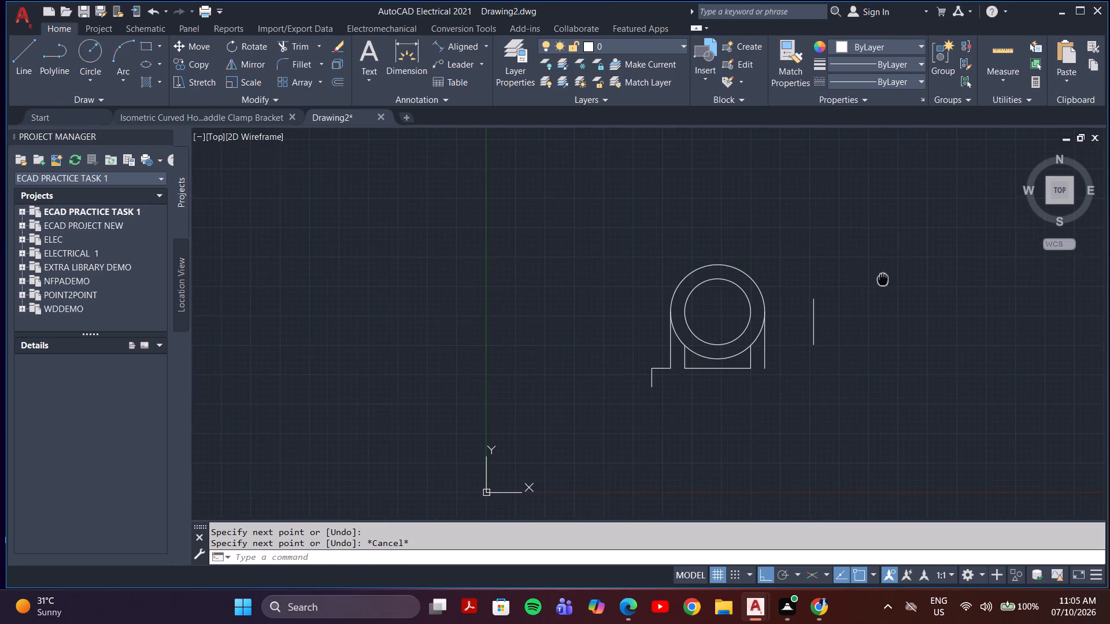
middle_drag(887, 279, 997, 277)
scroll(997, 277, up, 1)
click(939, 302)
click(874, 390)
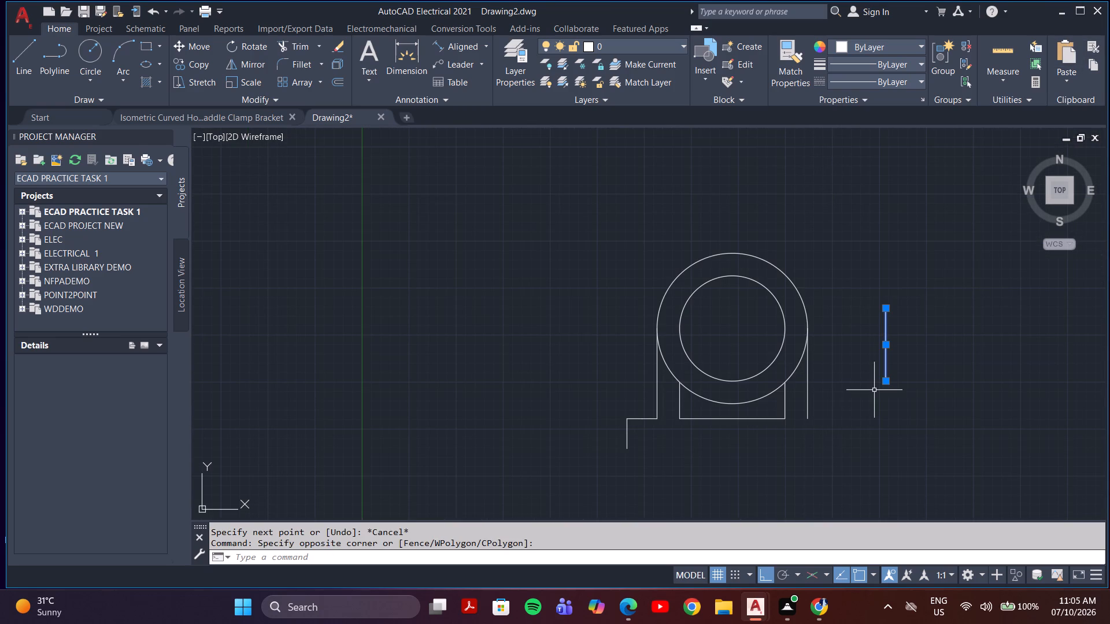
key(Delete)
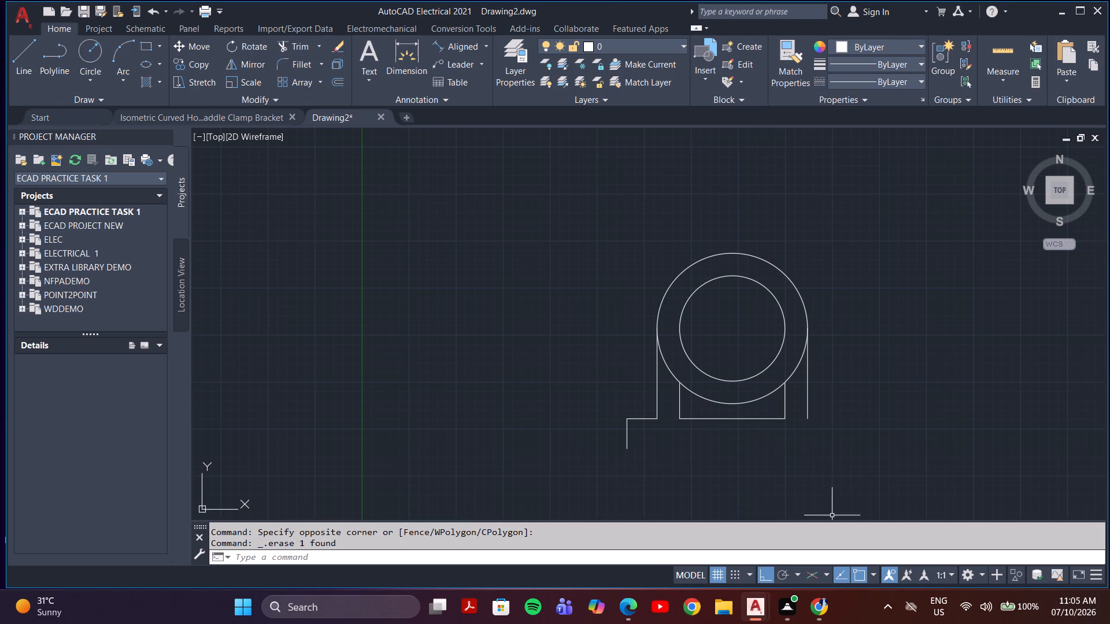
Complete the base outline from the left step's lower end to below the right leg, 8 mm further right, then up and back to the leg.
middle_drag(871, 444, 861, 384)
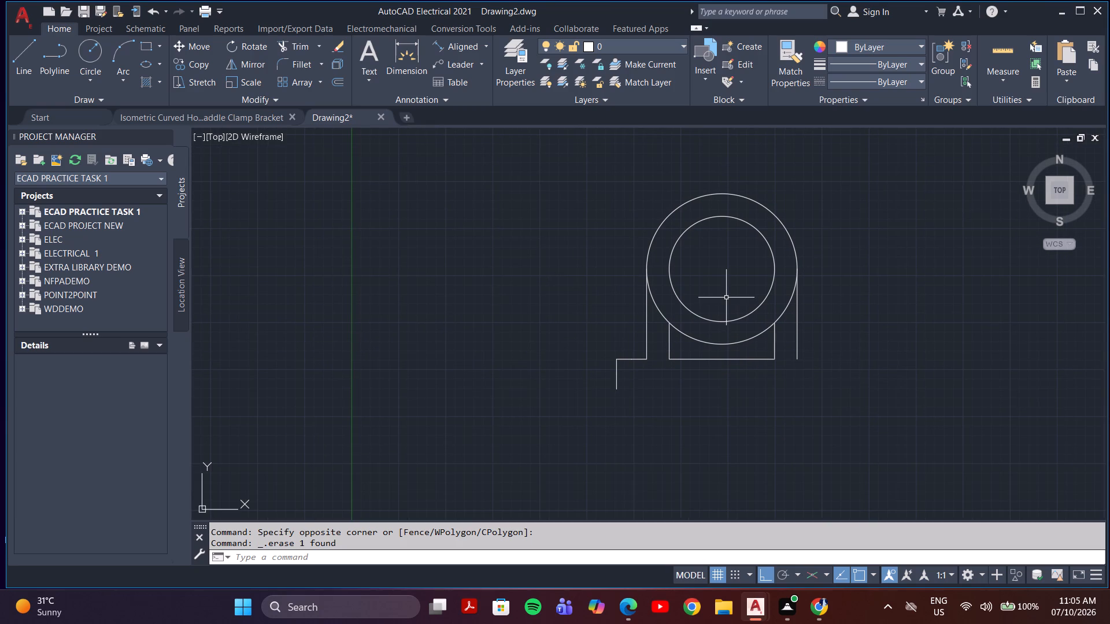
key(l)
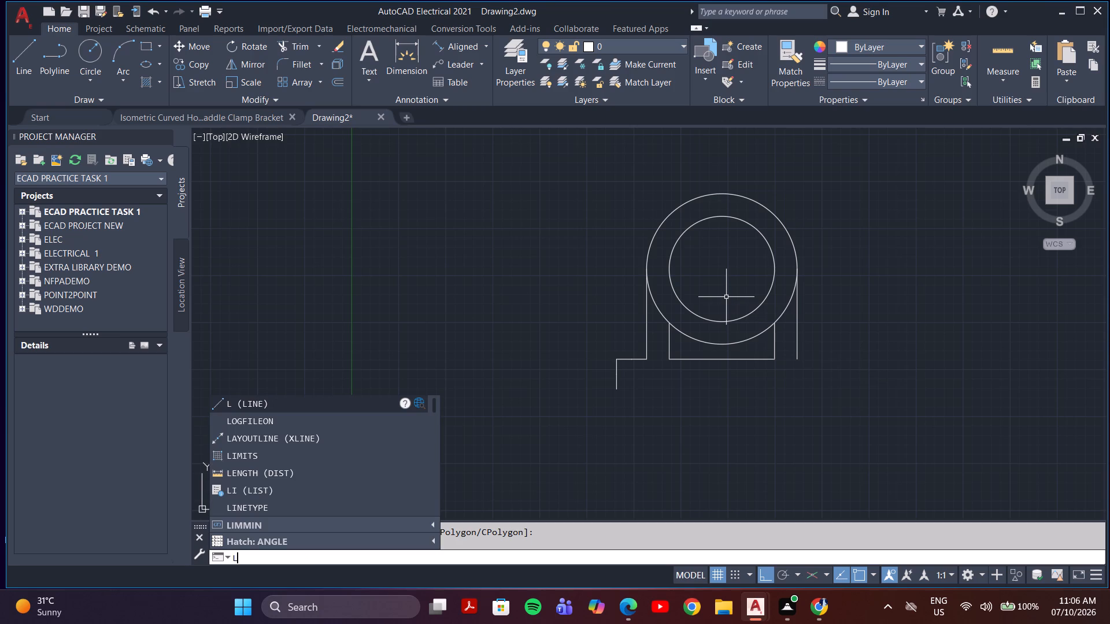
key(l)
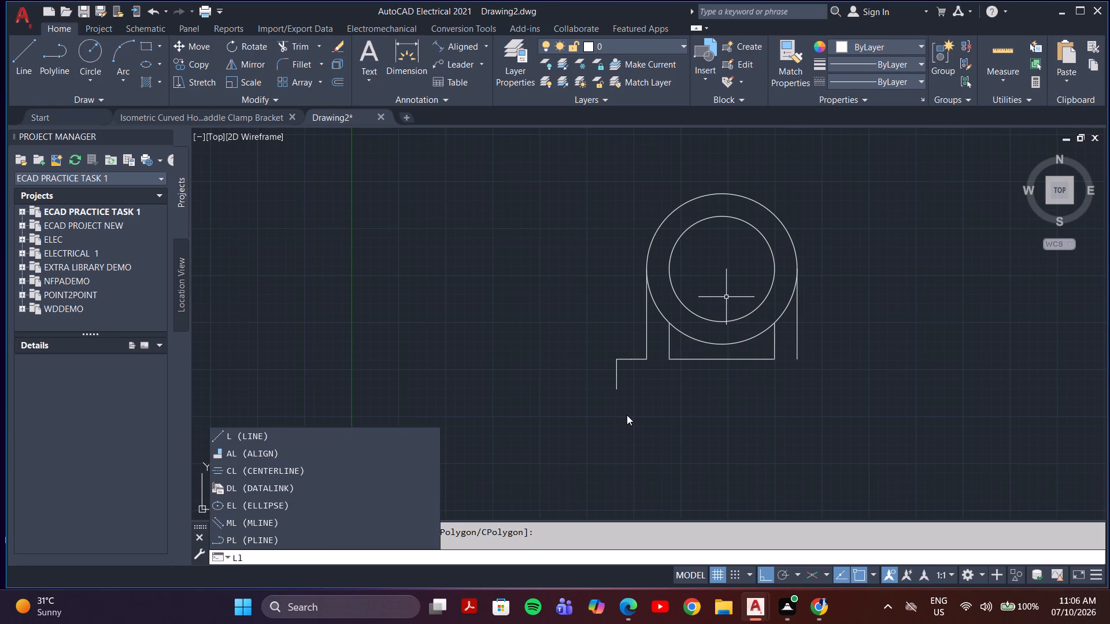
key(Escape)
key(Escape)
key(l)
key(Return)
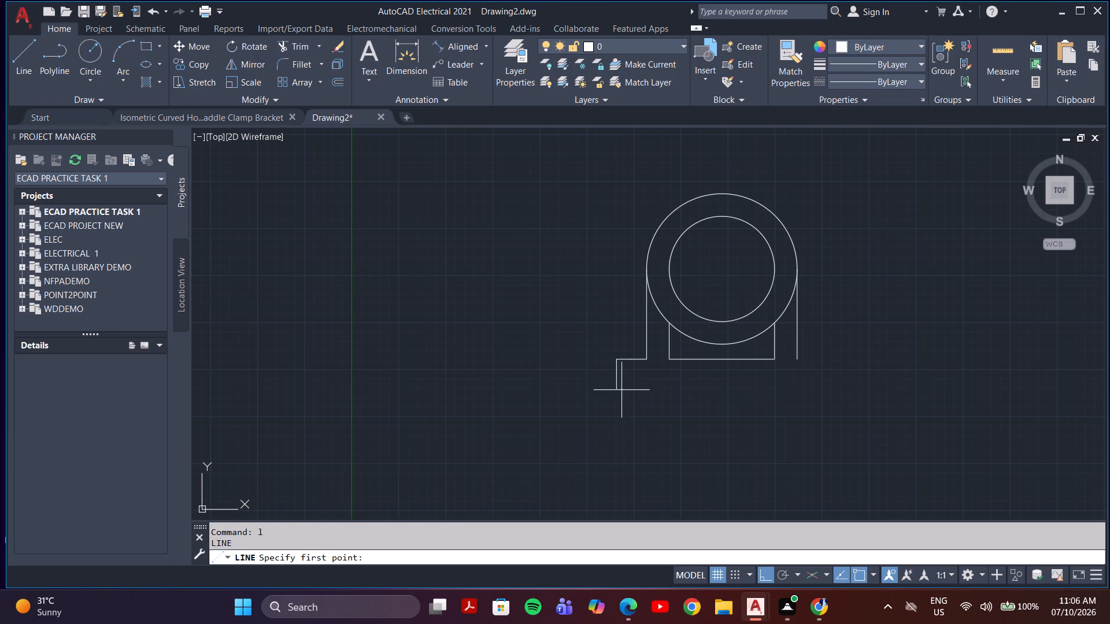
click(616, 389)
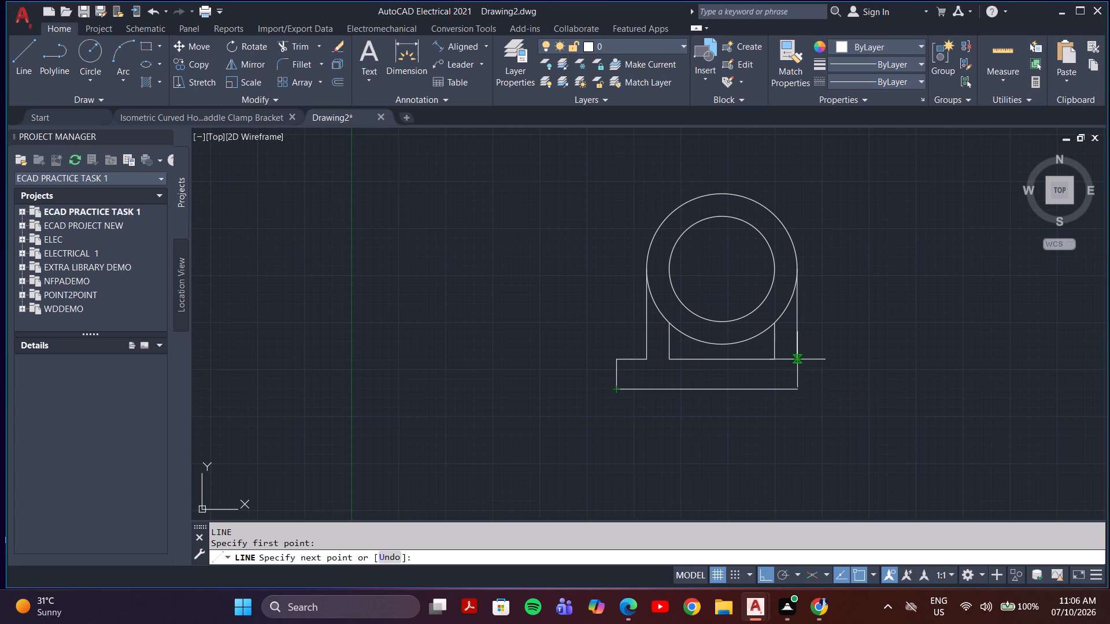
click(798, 388)
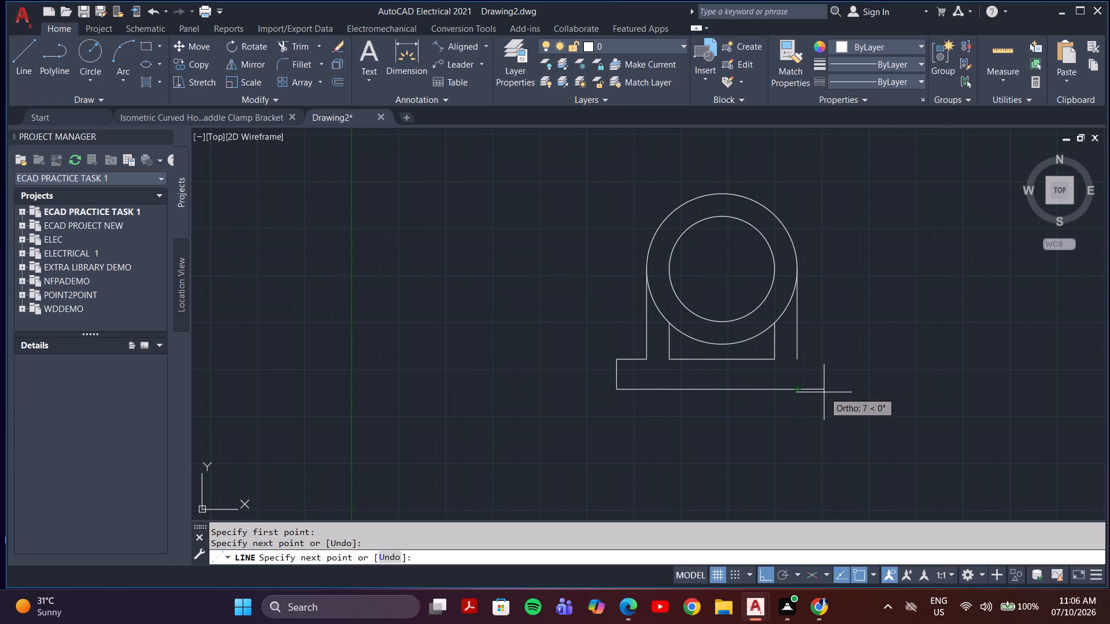
key(8)
key(Return)
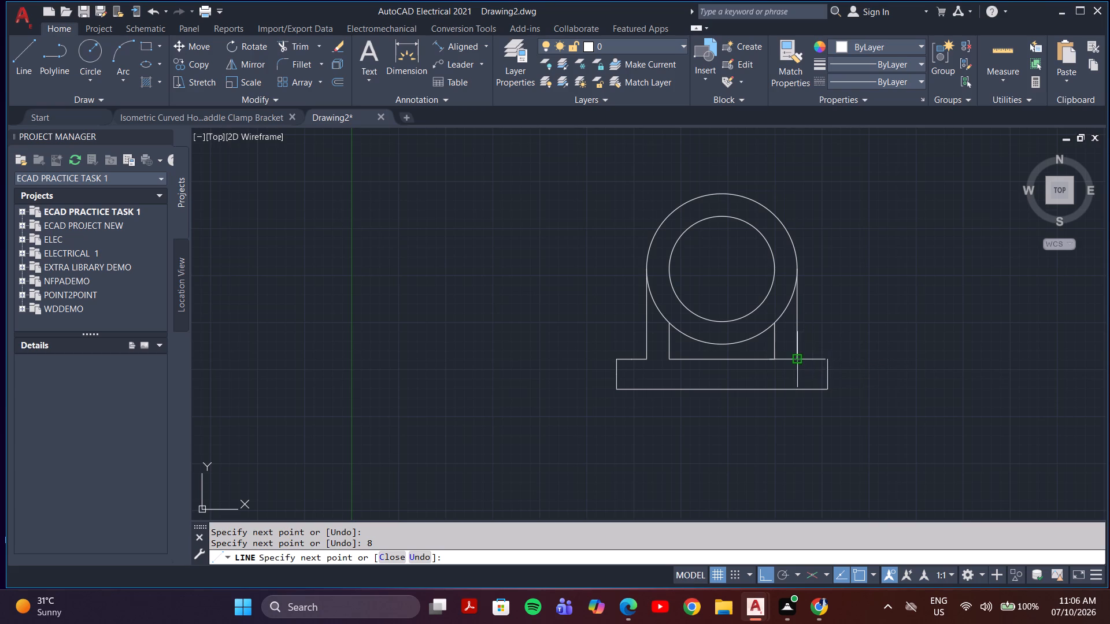
click(827, 358)
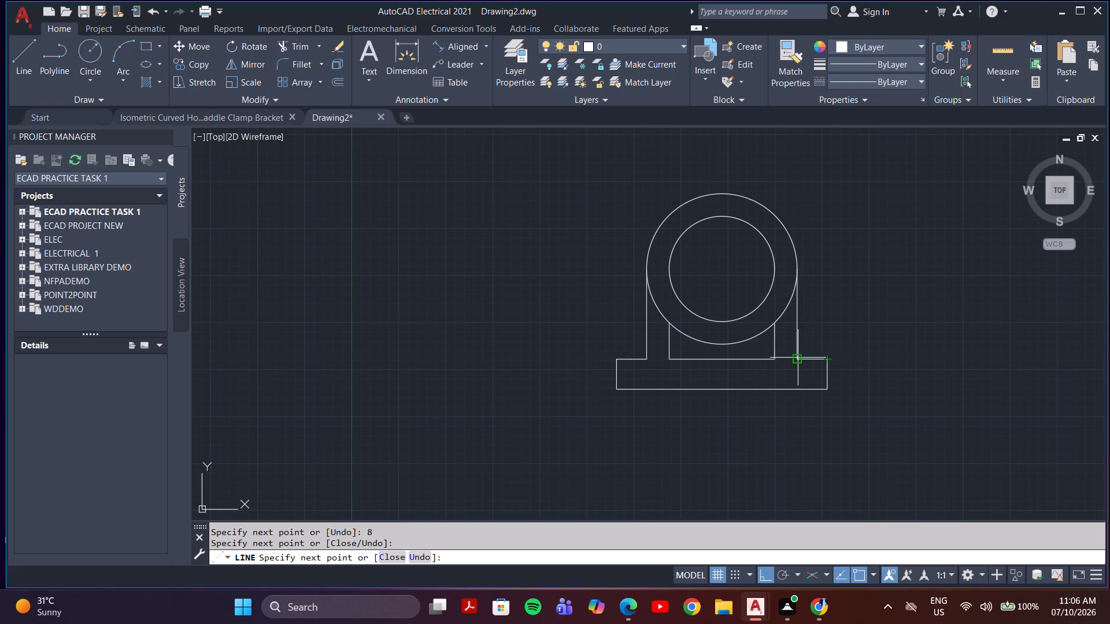
click(797, 359)
key(Escape)
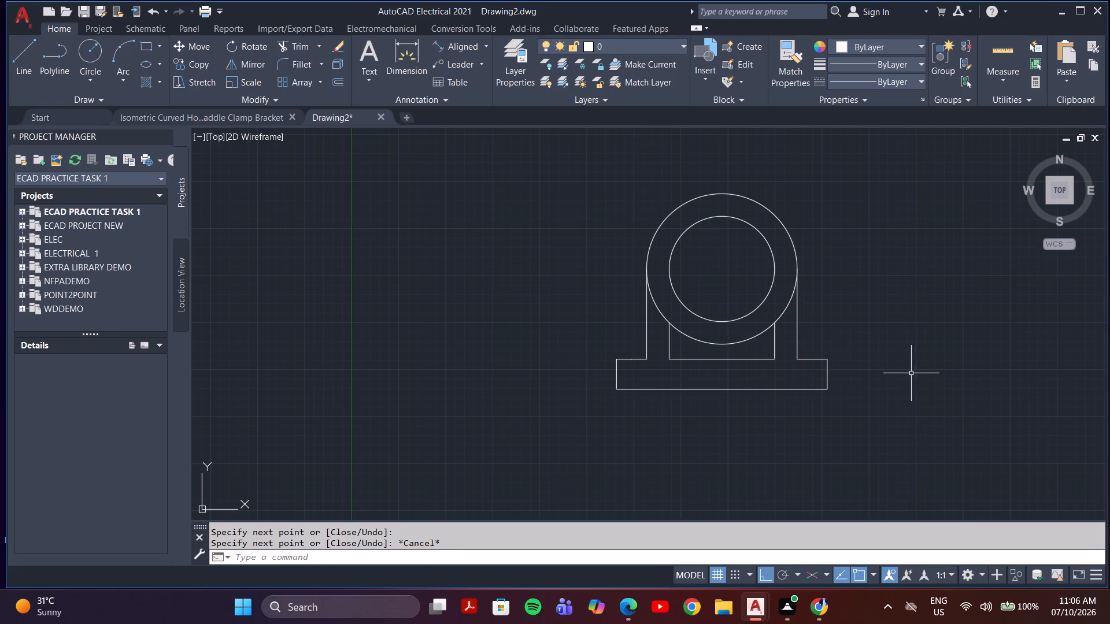
Trim the outer circle's two lower side arcs between the outer legs and the inner vertical lines.
key(t)
key(r)
key(Return)
click(668, 306)
click(656, 323)
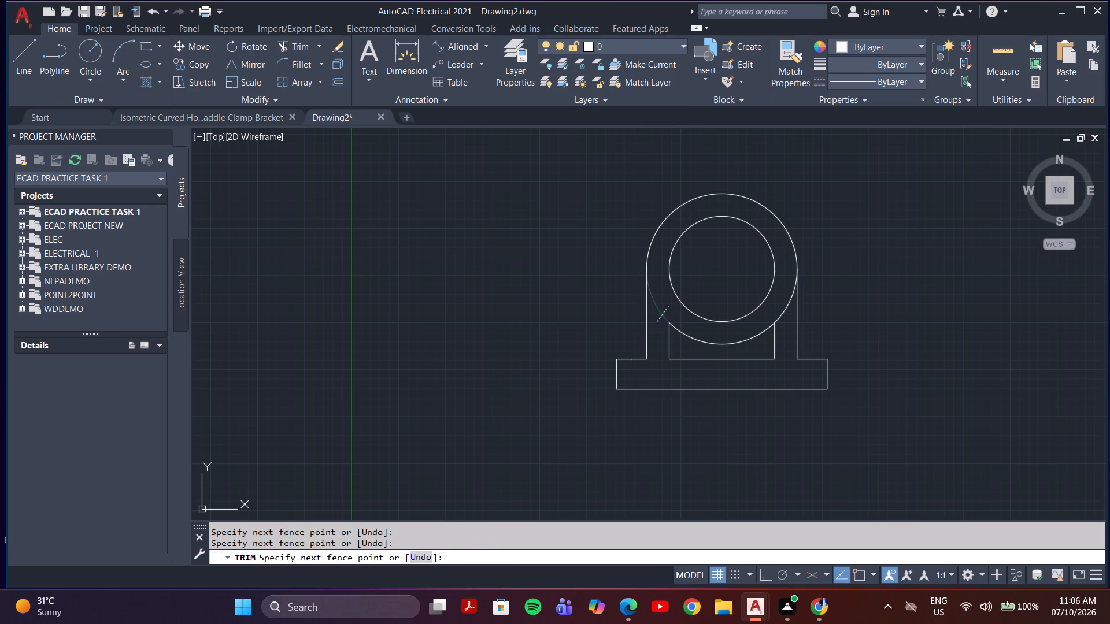
click(783, 305)
click(785, 322)
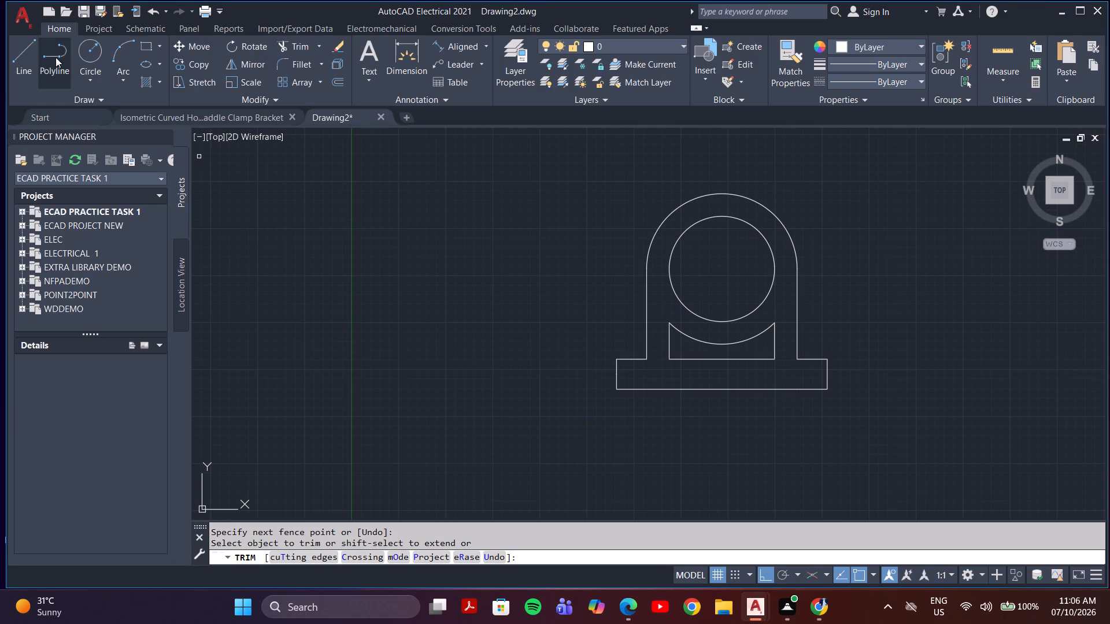
Draw vertical lines down from both lower corners of the inner pocket, extending past the base's bottom edge.
click(29, 54)
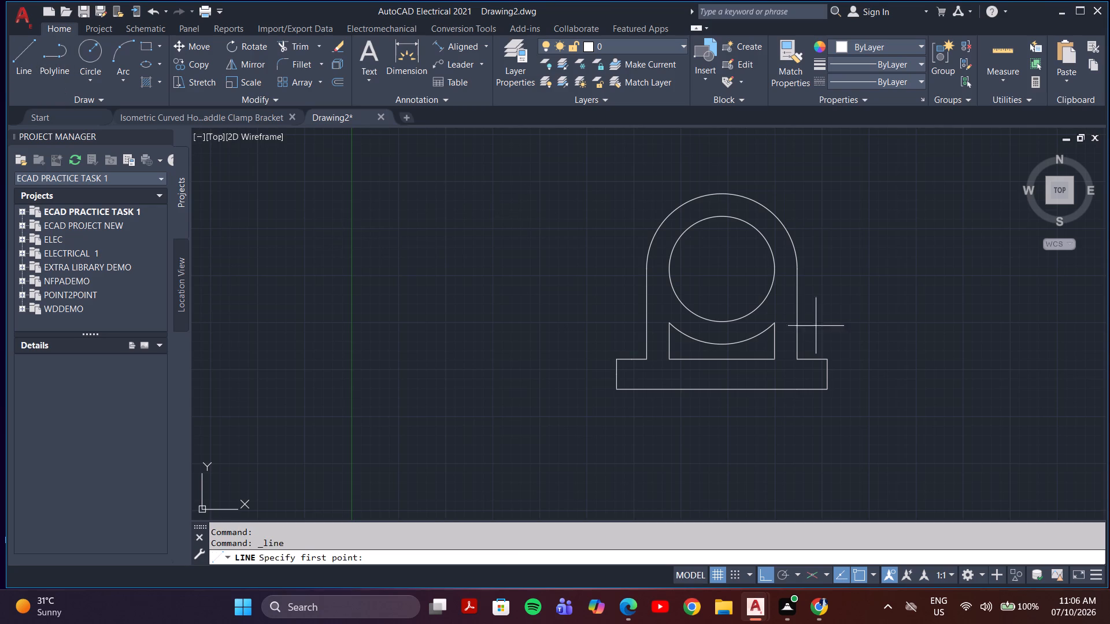
click(774, 359)
click(776, 420)
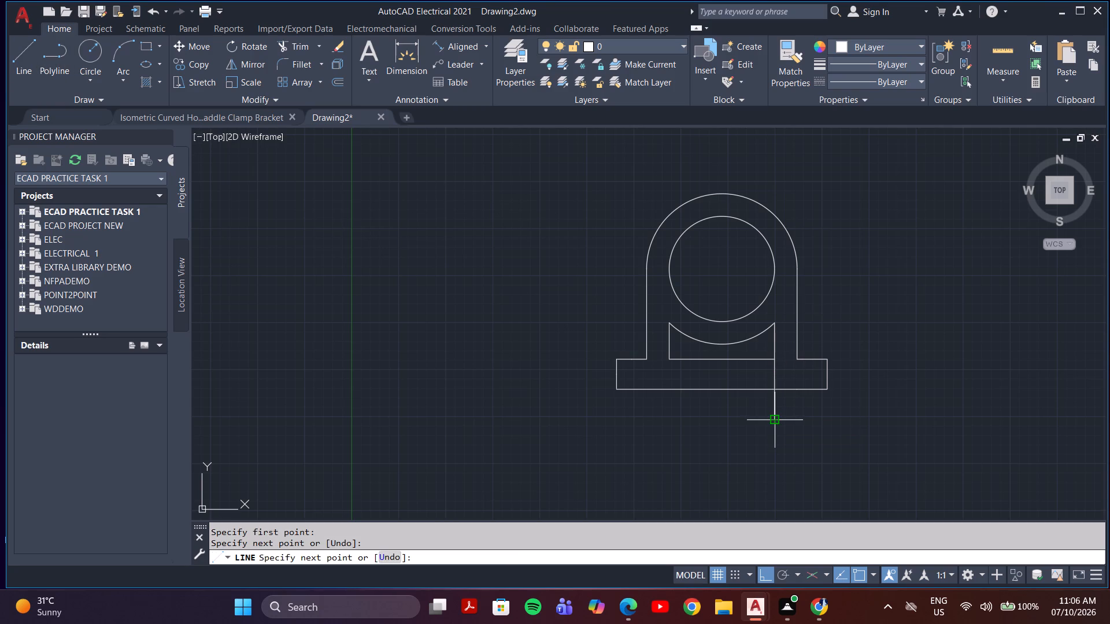
key(Escape)
key(space)
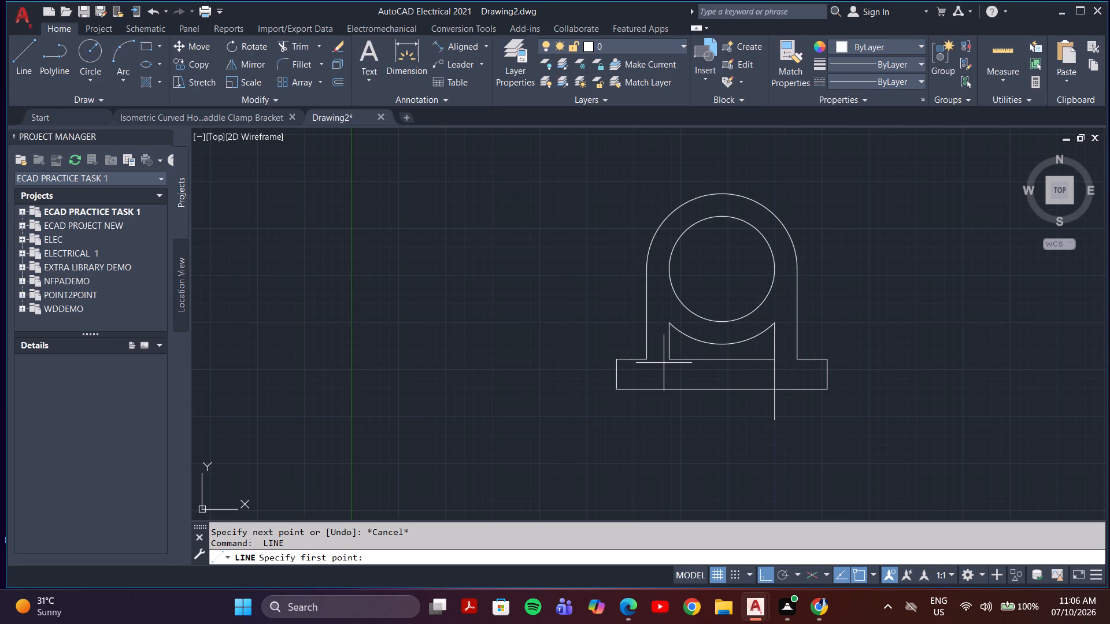
click(671, 361)
click(680, 438)
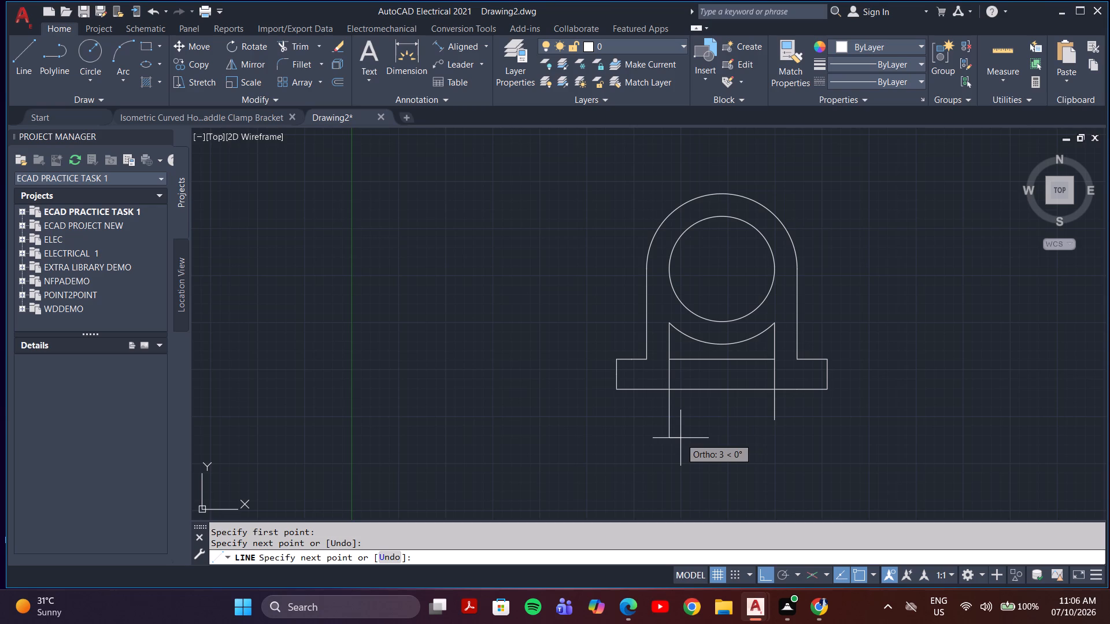
key(Escape)
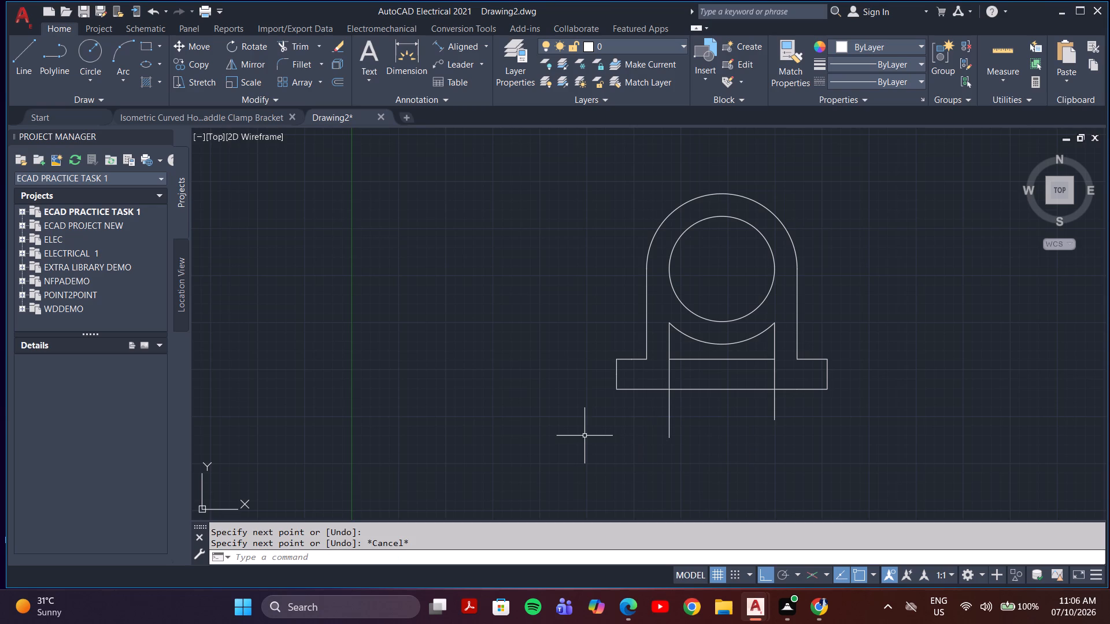
Draw a small notch where the left inner vertical meets the base's bottom edge: 1.6 mm up, 1.6 mm left, and down to the edge.
key(l)
key(Return)
scroll(644, 386, up, 2)
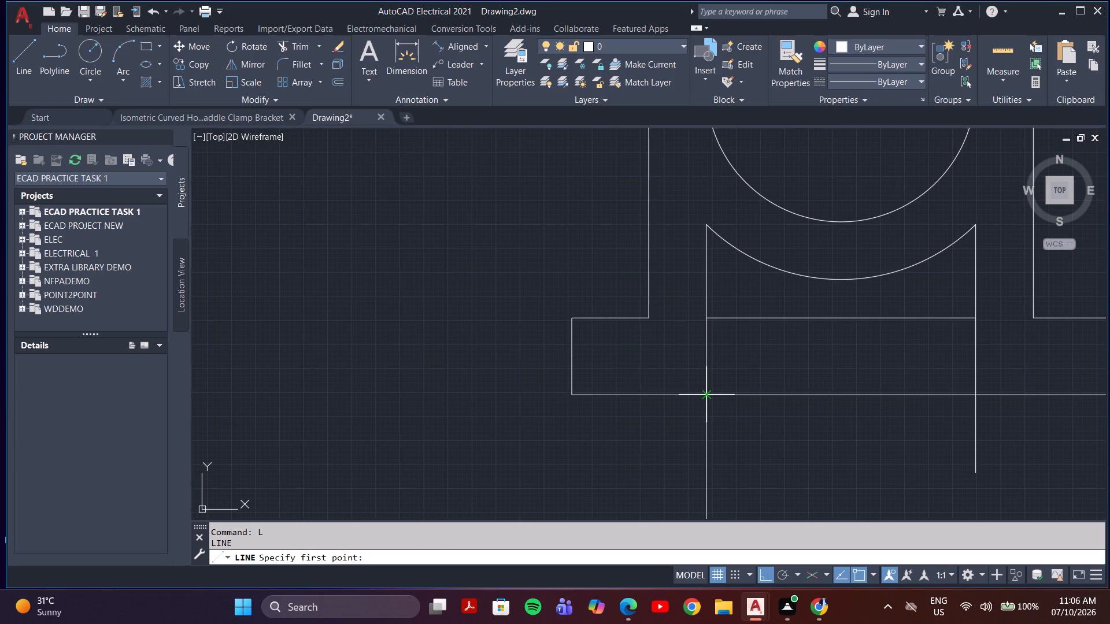
key(l)
key(Return)
click(707, 393)
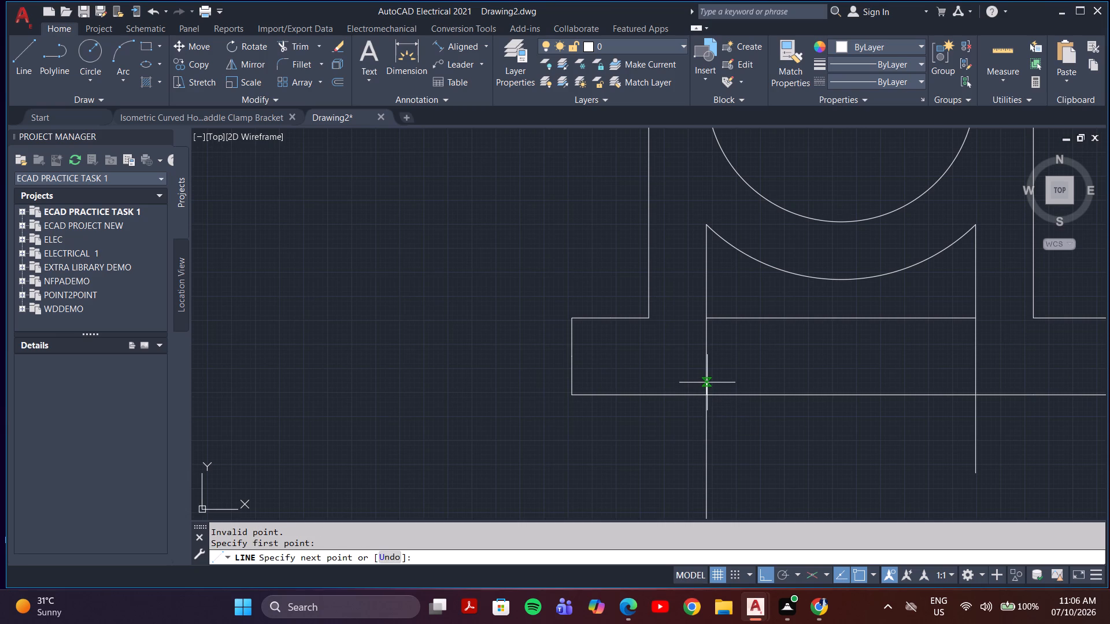
key(1)
text(.6)
key(Return)
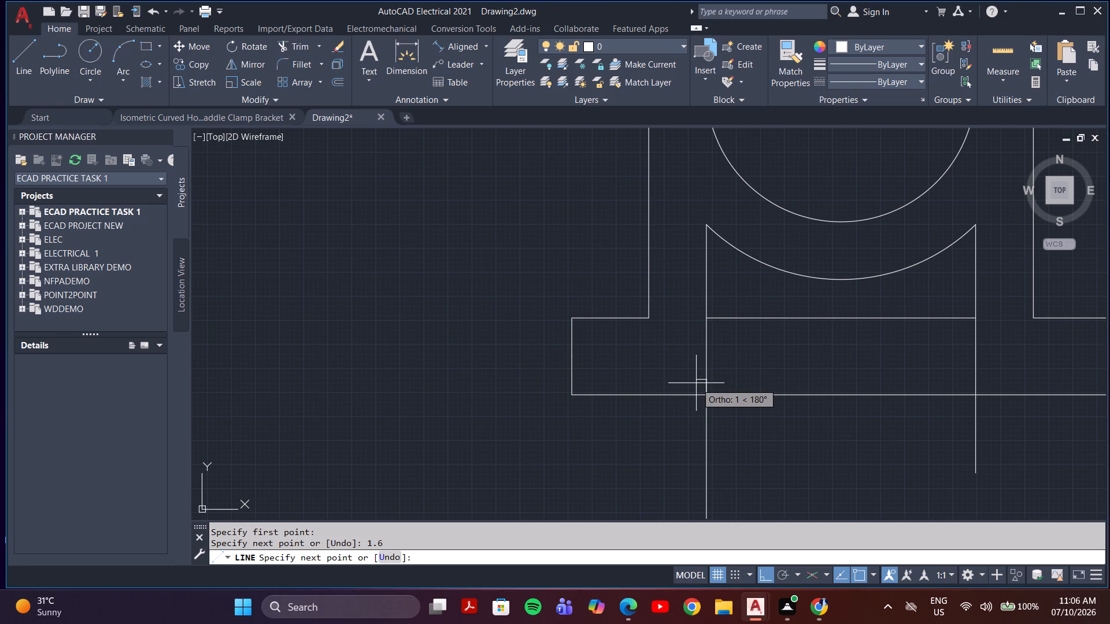
text(1.)
key(6)
key(Return)
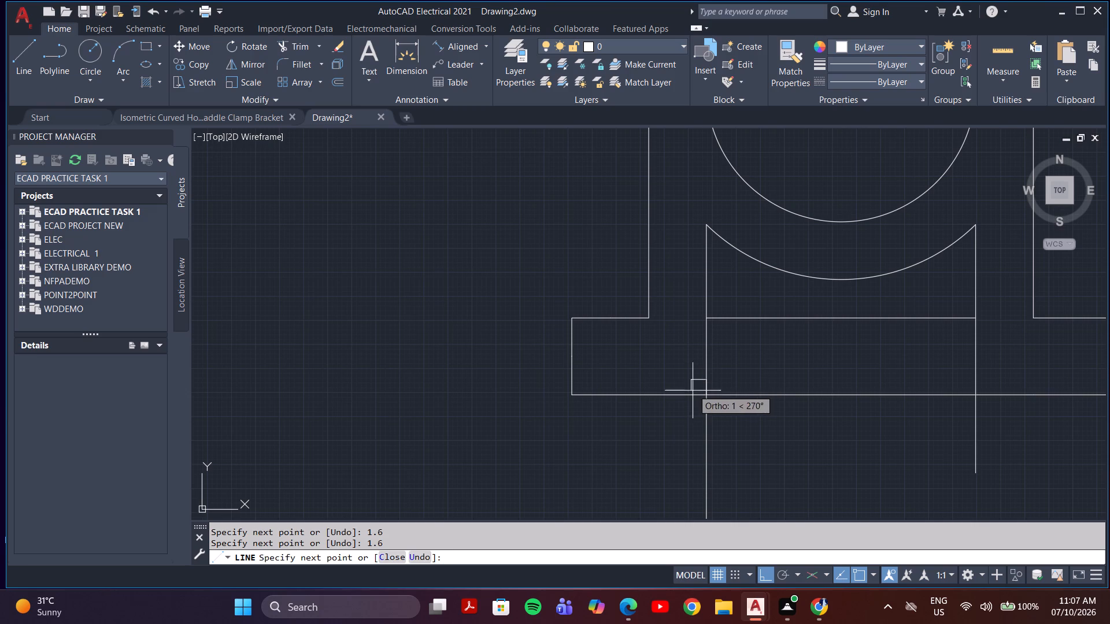
click(692, 397)
key(Escape)
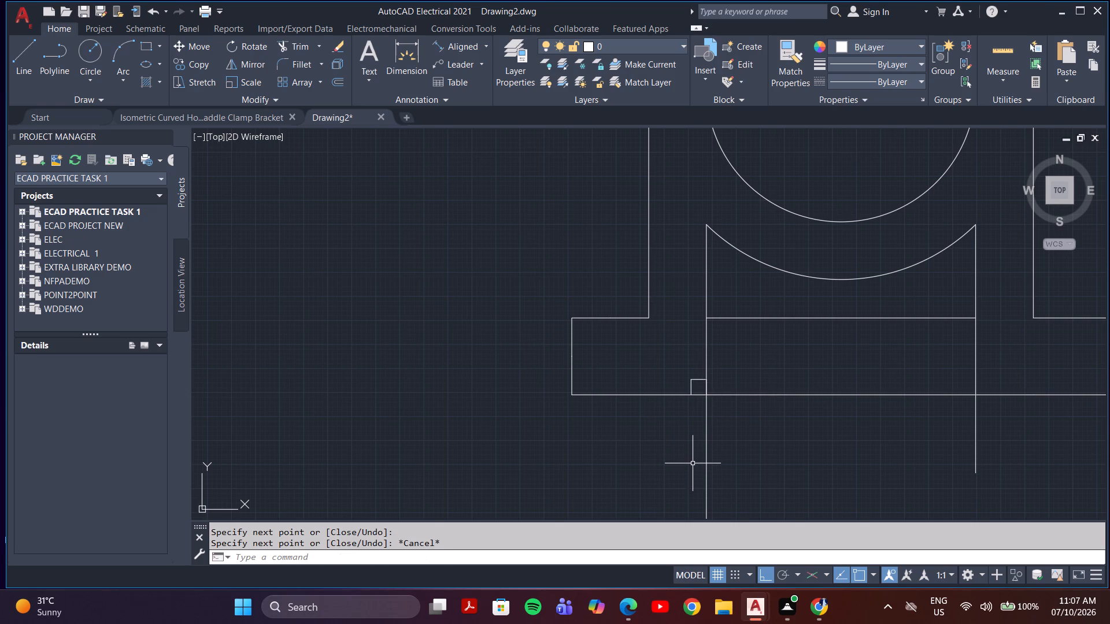
Copy the notch's top and outer side lines from its lower-left corner to where the right inner vertical meets the base's bottom edge.
click(689, 391)
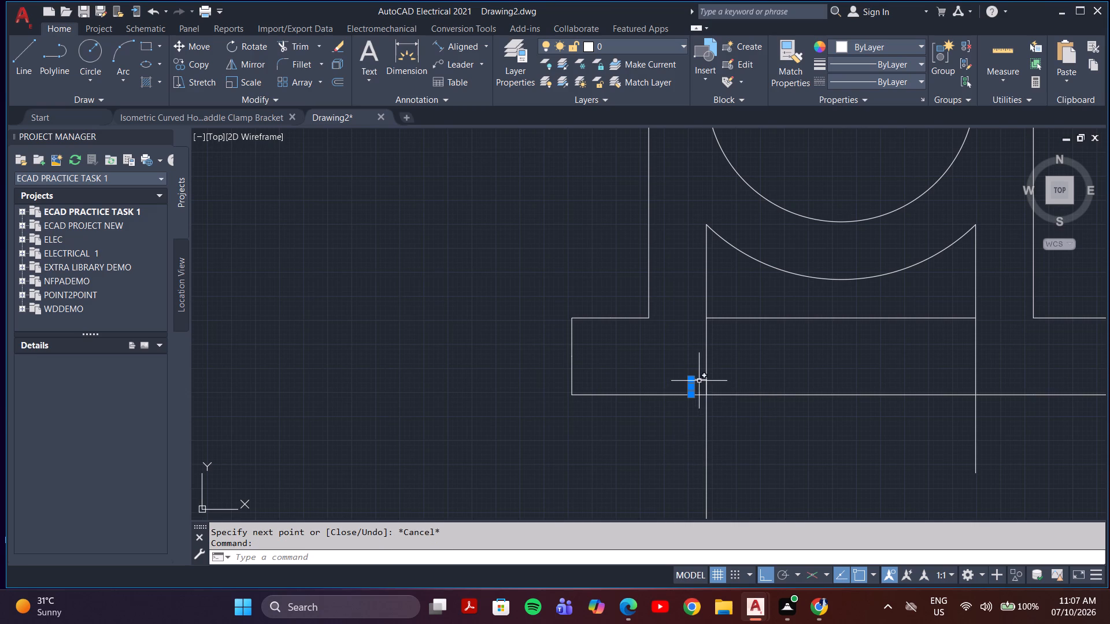
click(699, 379)
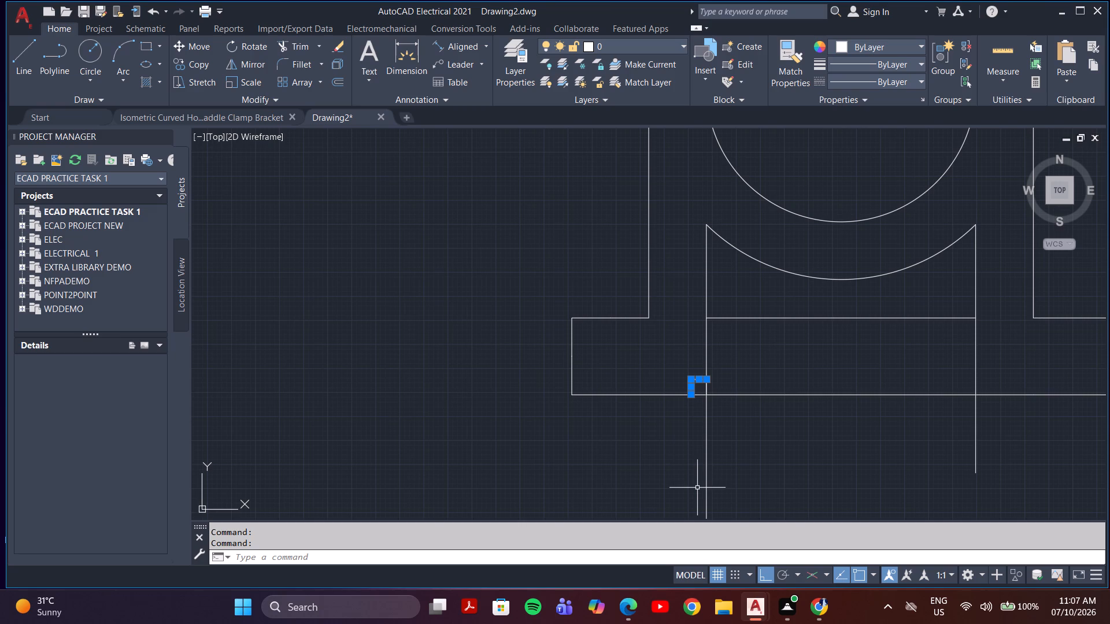
text(co)
key(Return)
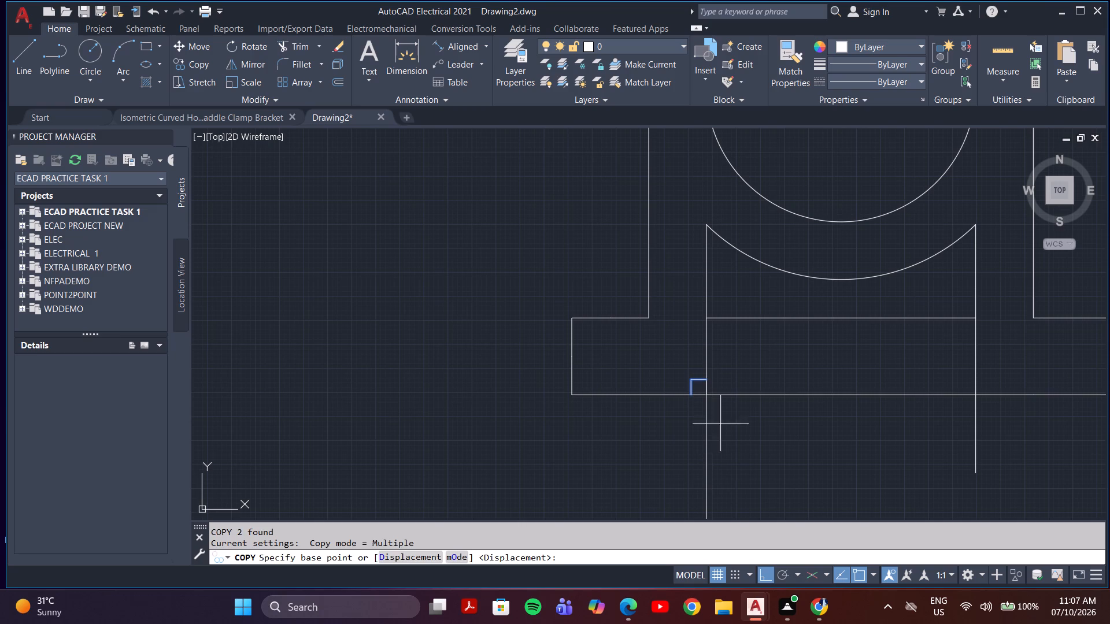
click(690, 395)
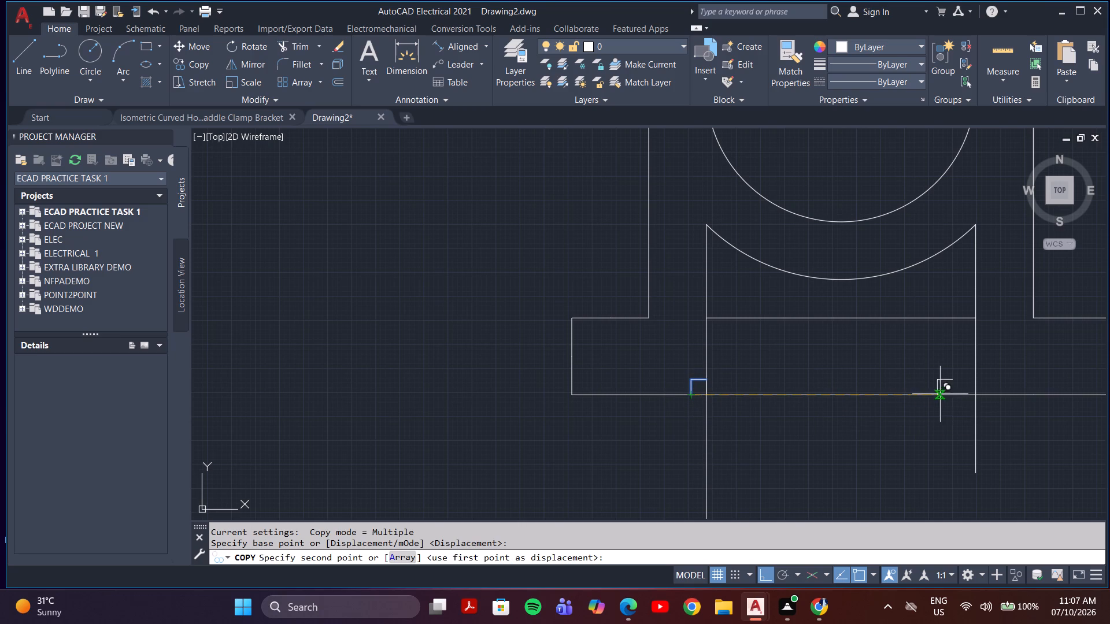
scroll(979, 392, up, 4)
middle_drag(974, 392, 930, 403)
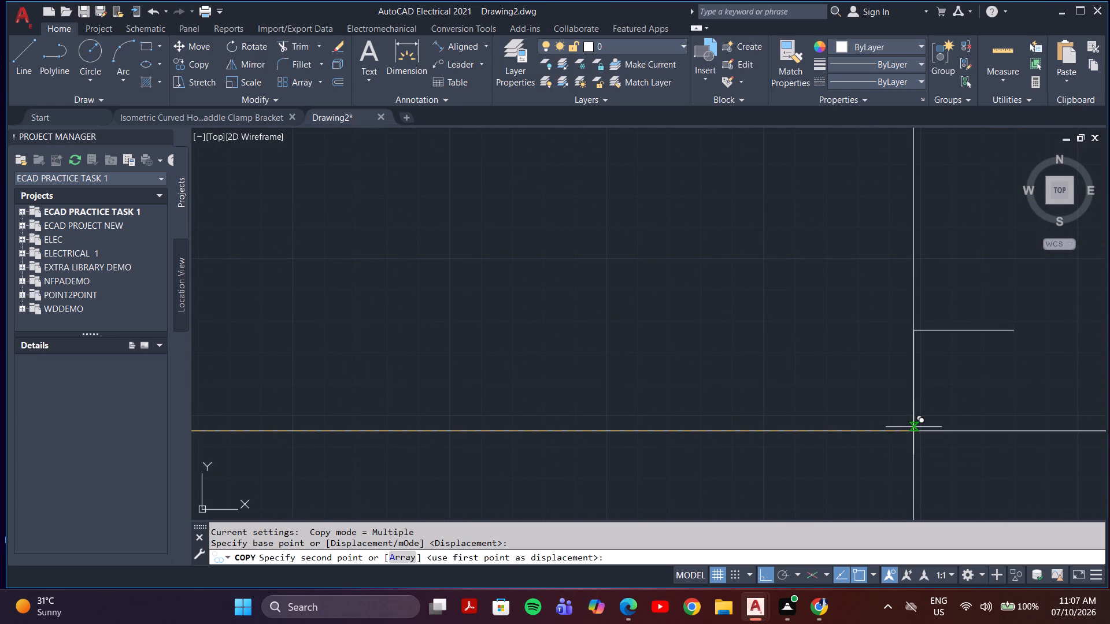
click(912, 432)
key(Escape)
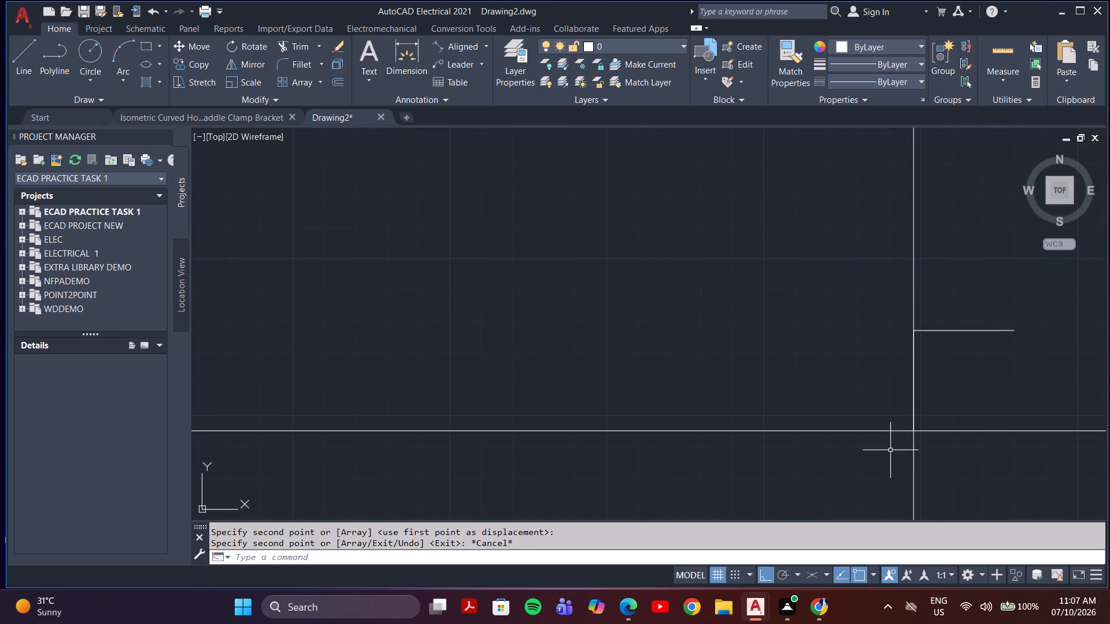
Draw the outer side of the right notch from its top line's free end, about 3 mm down past the base's bottom edge.
scroll(888, 447, down, 3)
middle_drag(857, 428, 785, 408)
key(l)
key(Return)
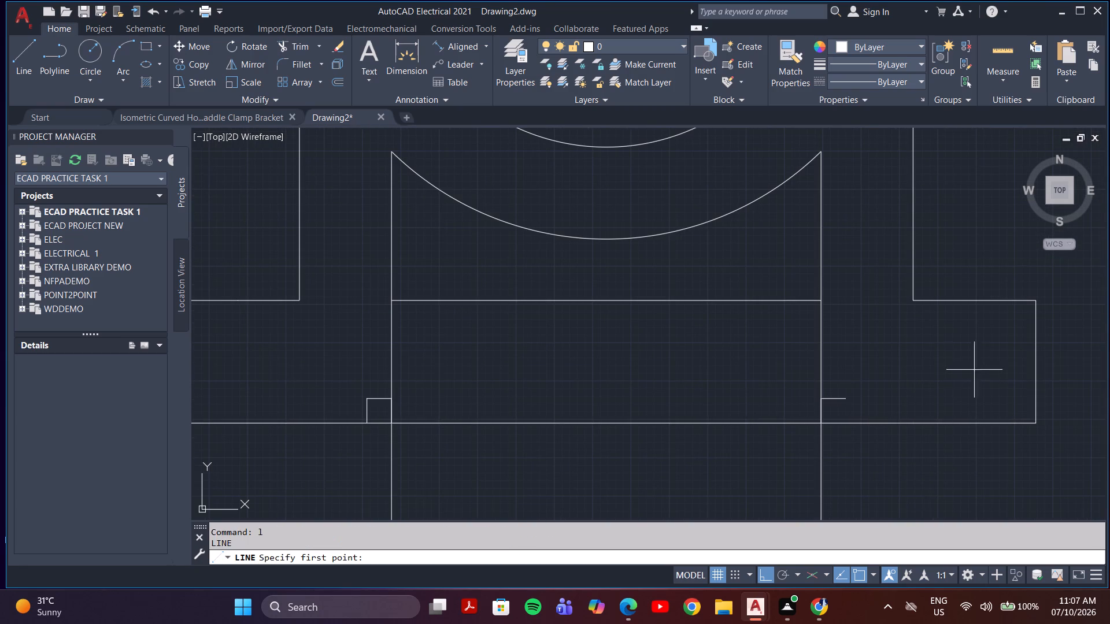
click(845, 401)
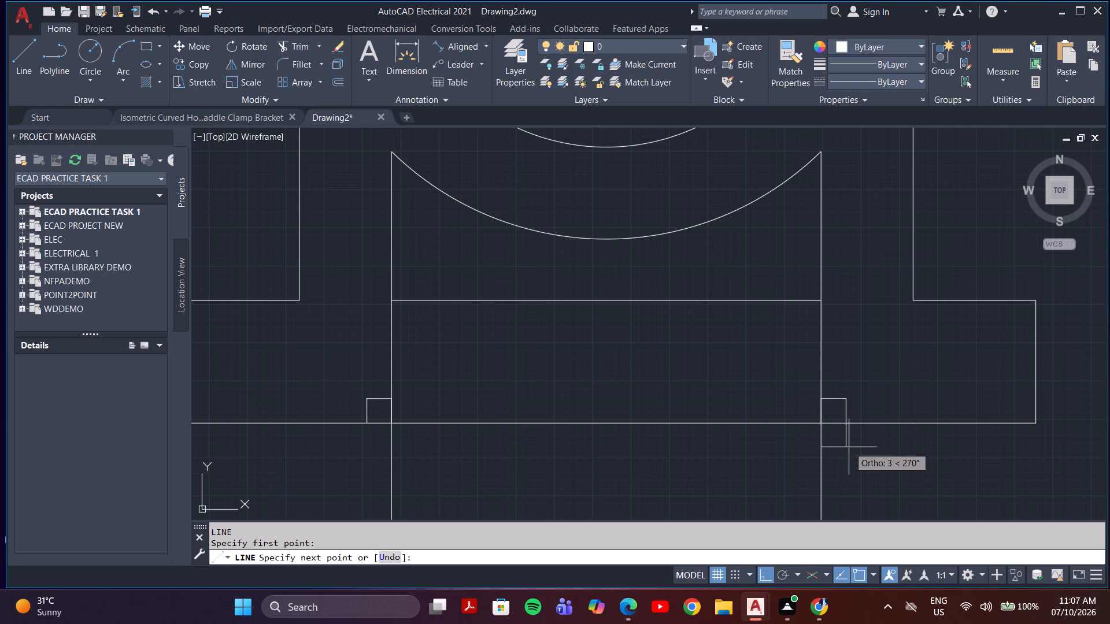
click(849, 450)
key(Escape)
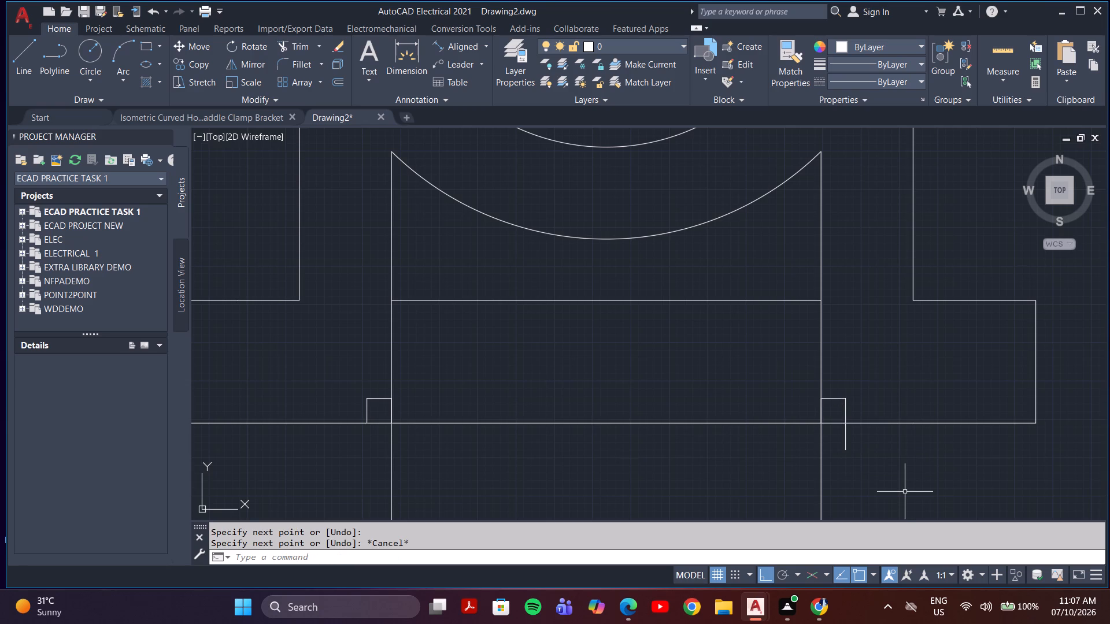
Trim the ends of the inner verticals and the right notch's side line that extend below the base's bottom edge.
text(tr)
key(Return)
click(885, 450)
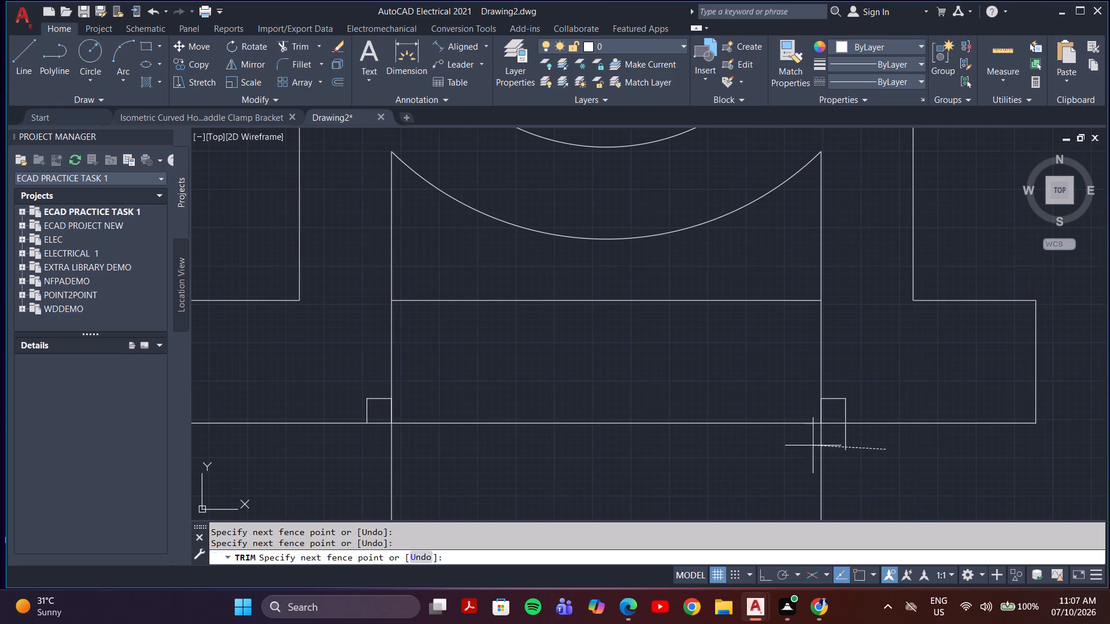
click(736, 441)
click(439, 451)
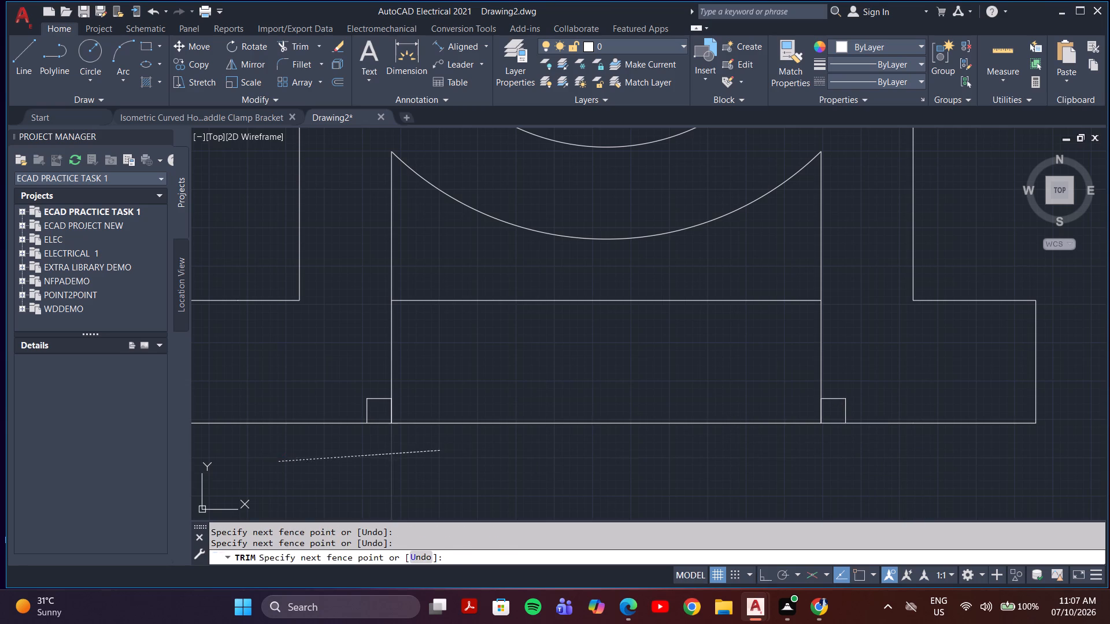
click(279, 462)
Trim the inner pocket's horizontal line and the base's bottom edge between the two inner verticals.
scroll(405, 475, down, 2)
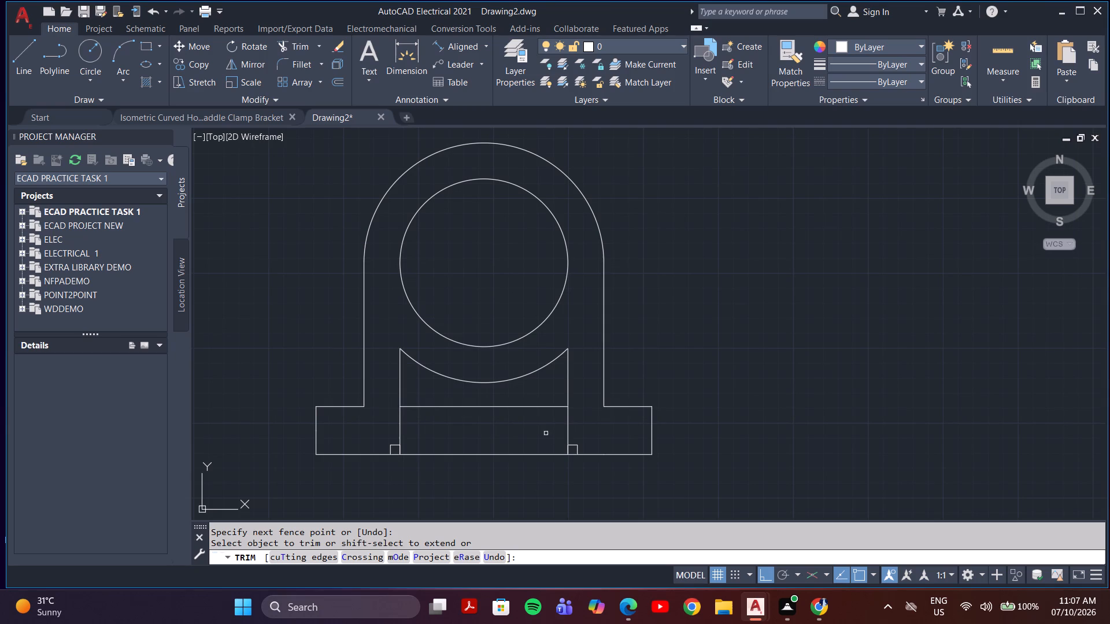
click(541, 398)
click(495, 475)
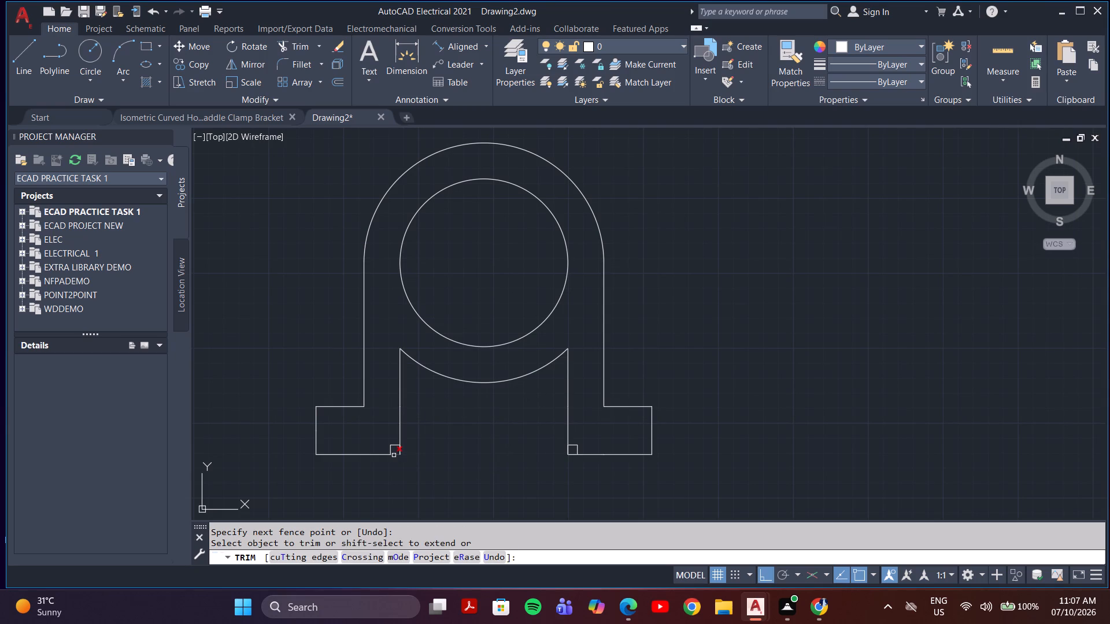
Trim the bottom edge and inner vertical segments enclosing both small notches, leaving them open as steps at the legs' inner bottom corners.
click(394, 455)
click(397, 453)
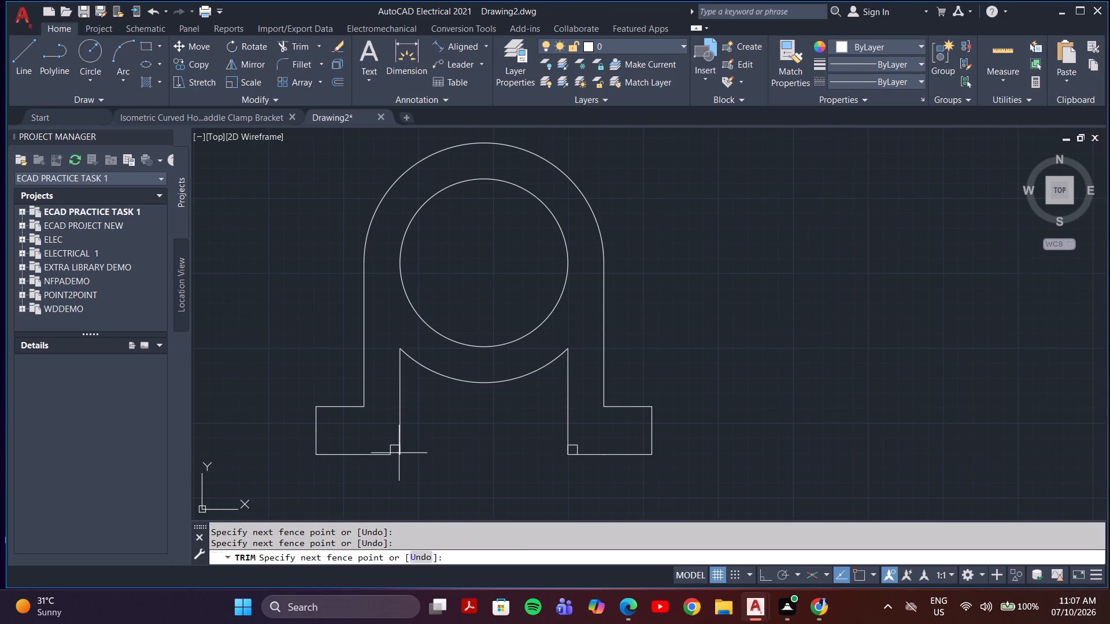
click(403, 453)
scroll(583, 471, up, 3)
click(503, 377)
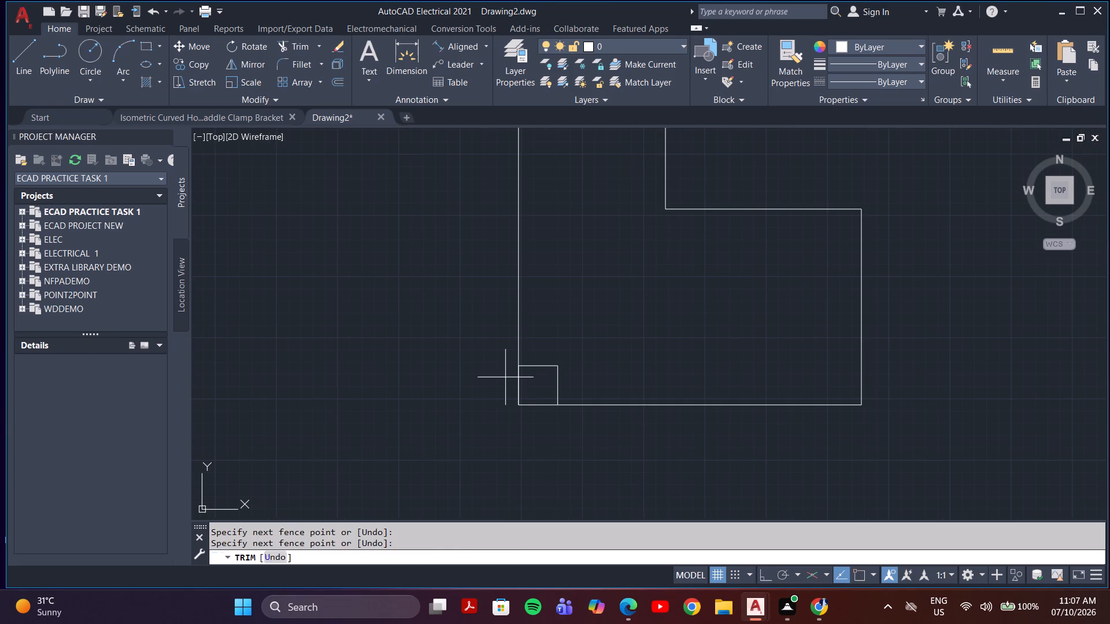
click(532, 381)
click(533, 386)
click(539, 435)
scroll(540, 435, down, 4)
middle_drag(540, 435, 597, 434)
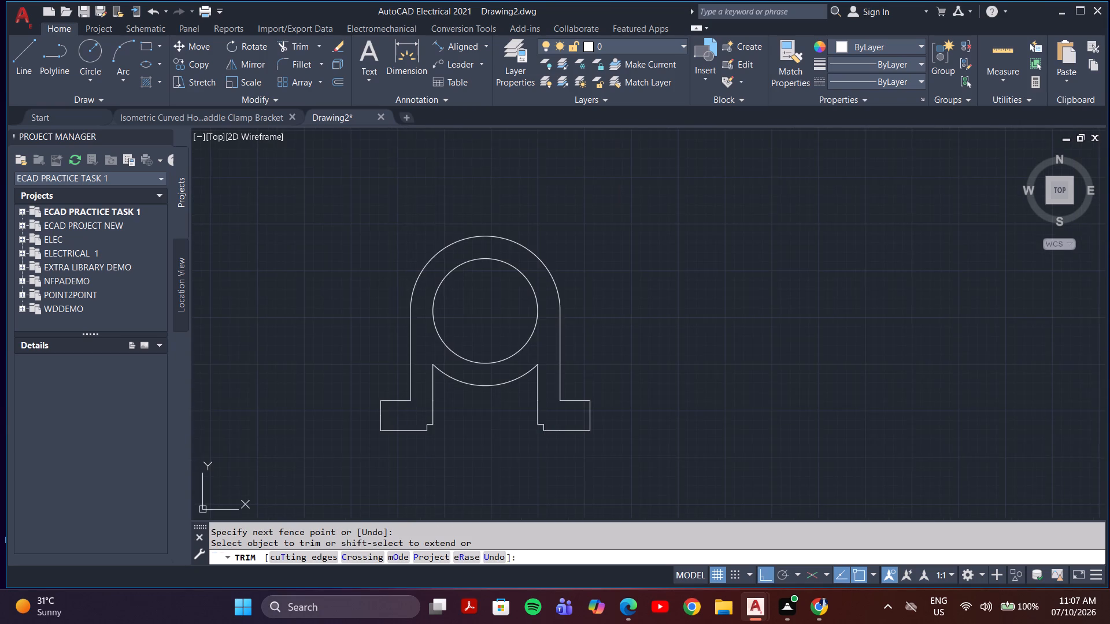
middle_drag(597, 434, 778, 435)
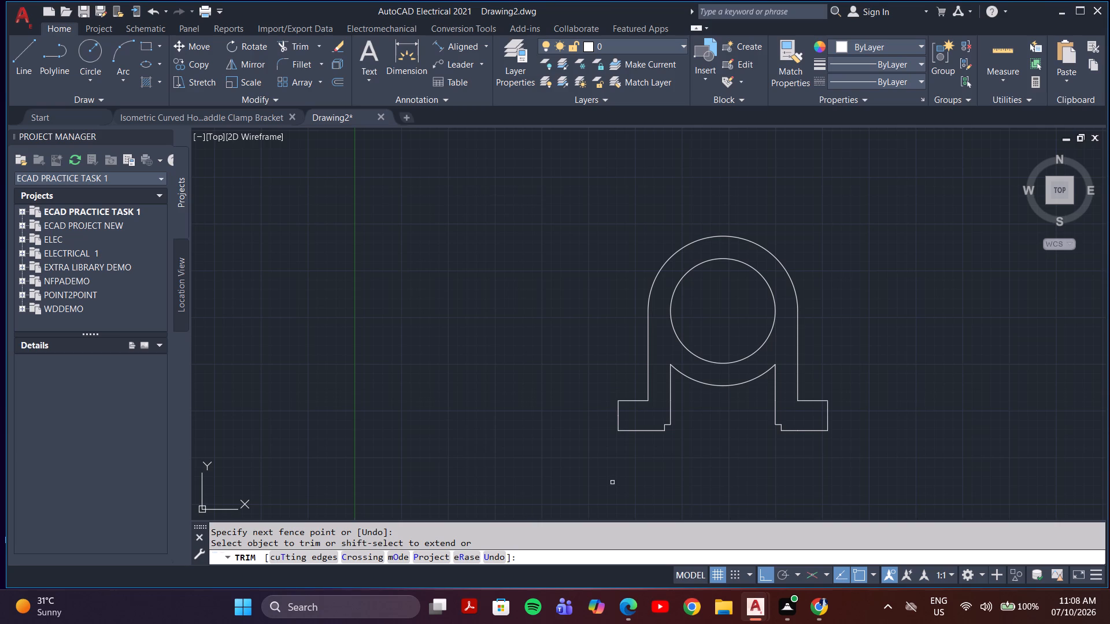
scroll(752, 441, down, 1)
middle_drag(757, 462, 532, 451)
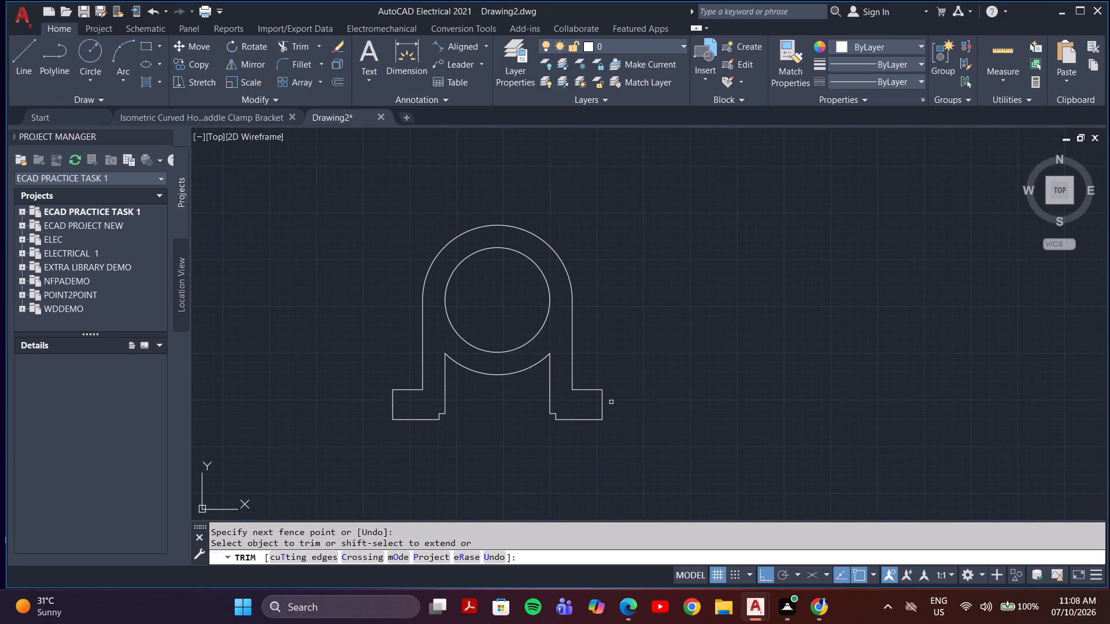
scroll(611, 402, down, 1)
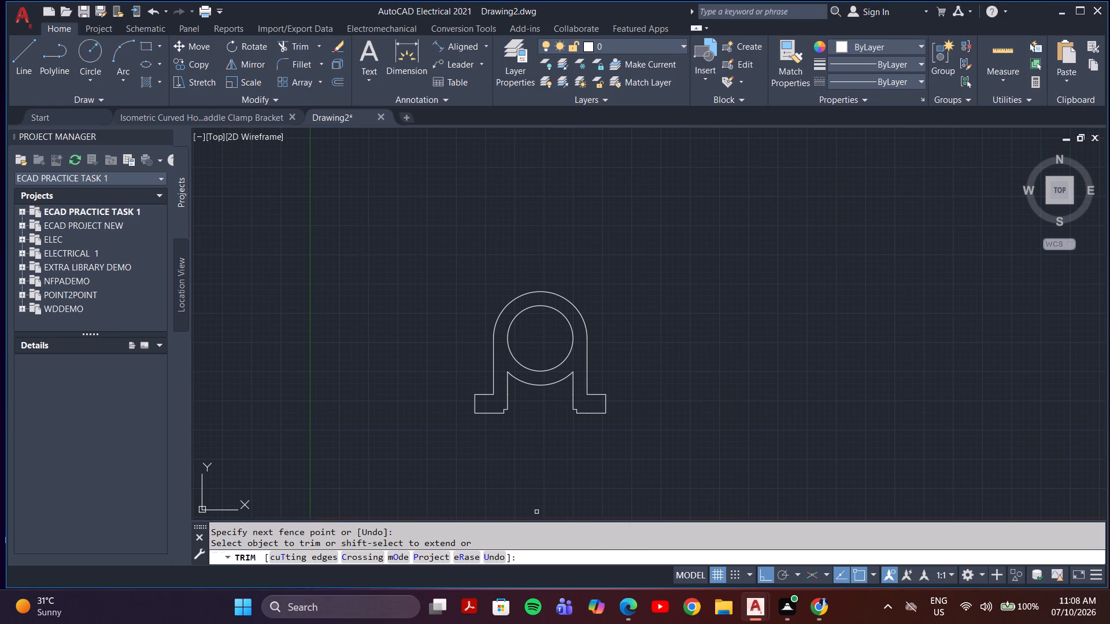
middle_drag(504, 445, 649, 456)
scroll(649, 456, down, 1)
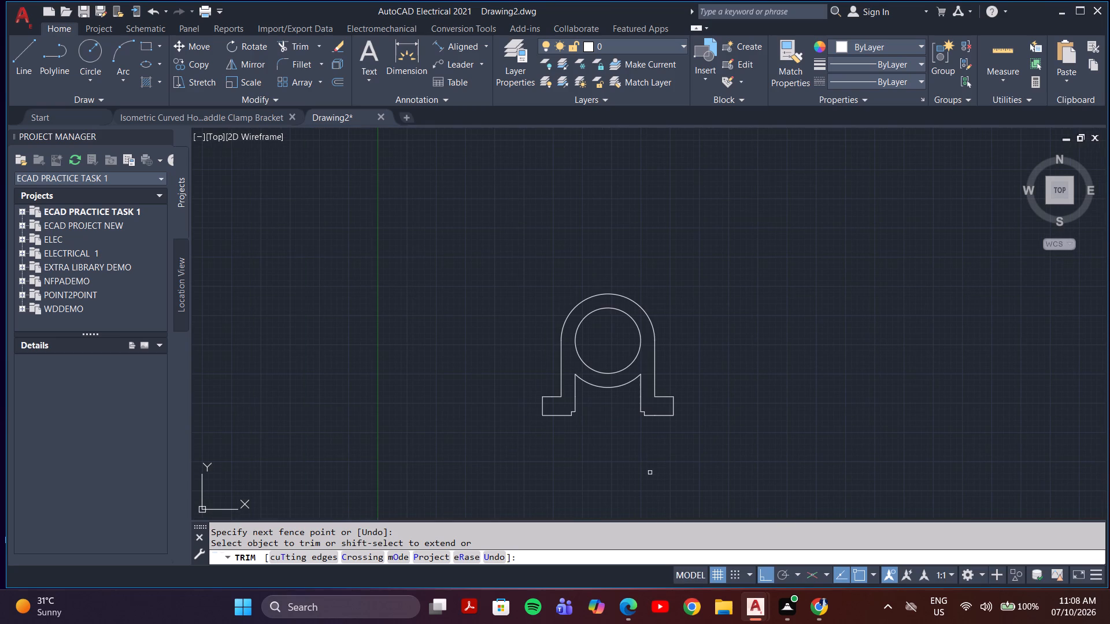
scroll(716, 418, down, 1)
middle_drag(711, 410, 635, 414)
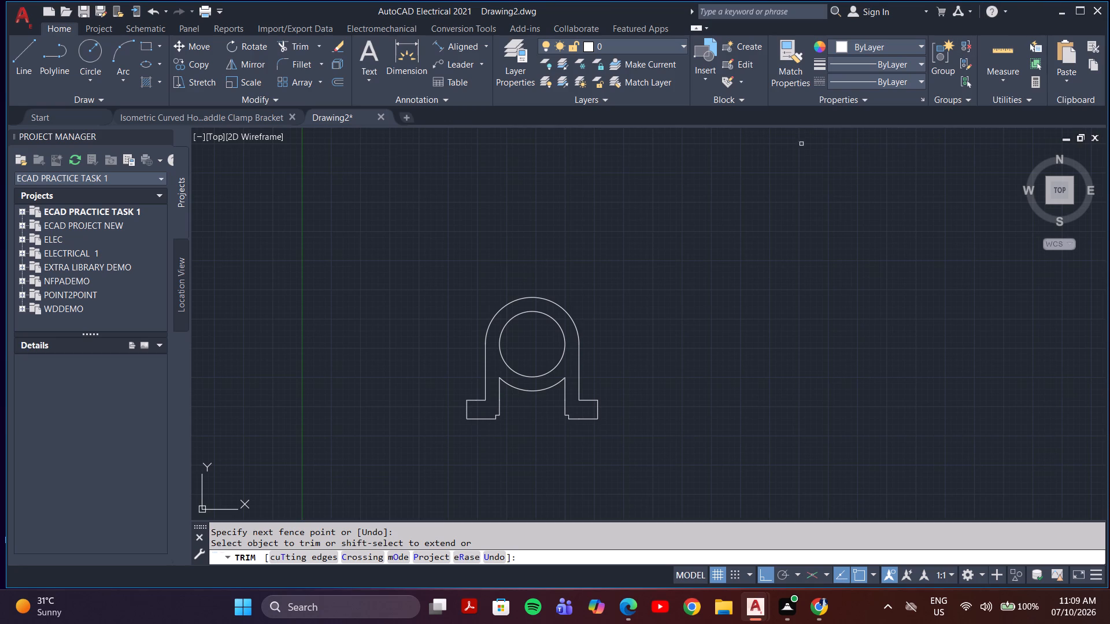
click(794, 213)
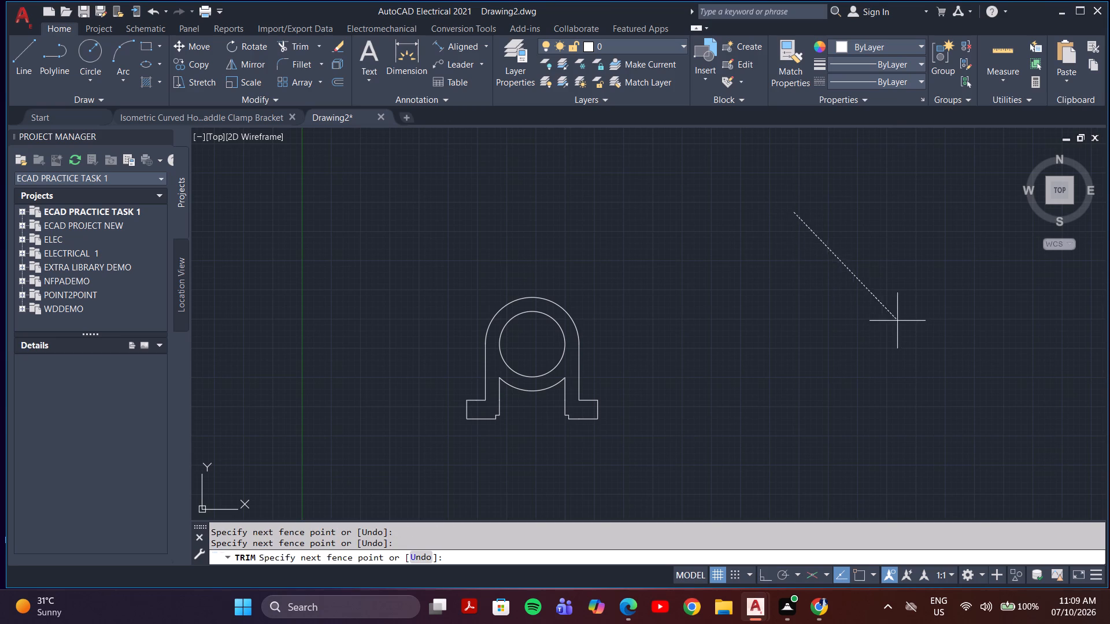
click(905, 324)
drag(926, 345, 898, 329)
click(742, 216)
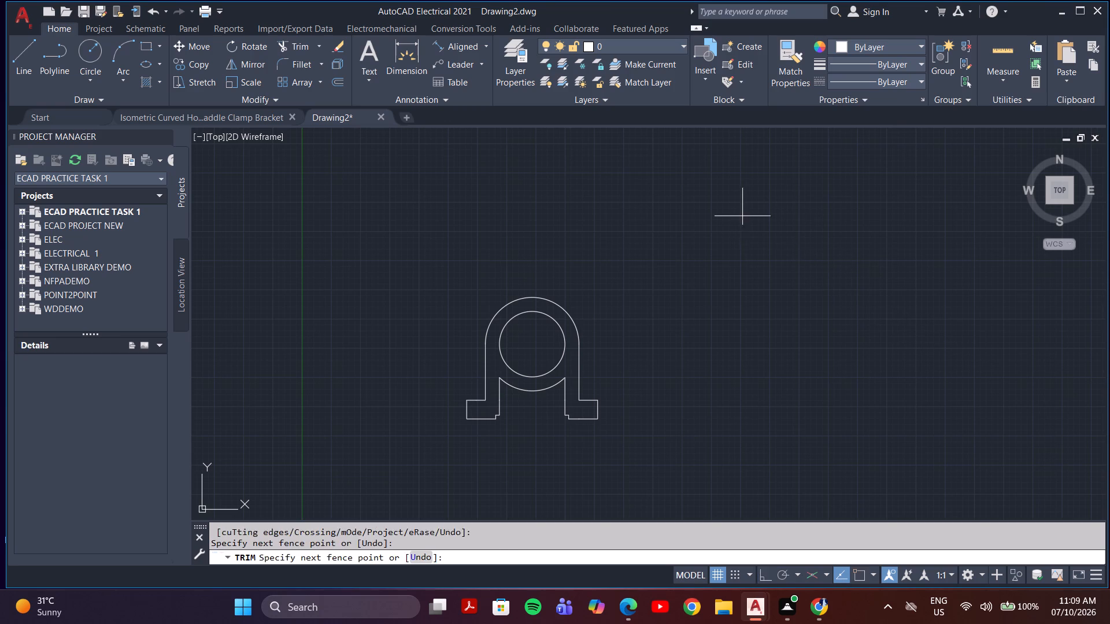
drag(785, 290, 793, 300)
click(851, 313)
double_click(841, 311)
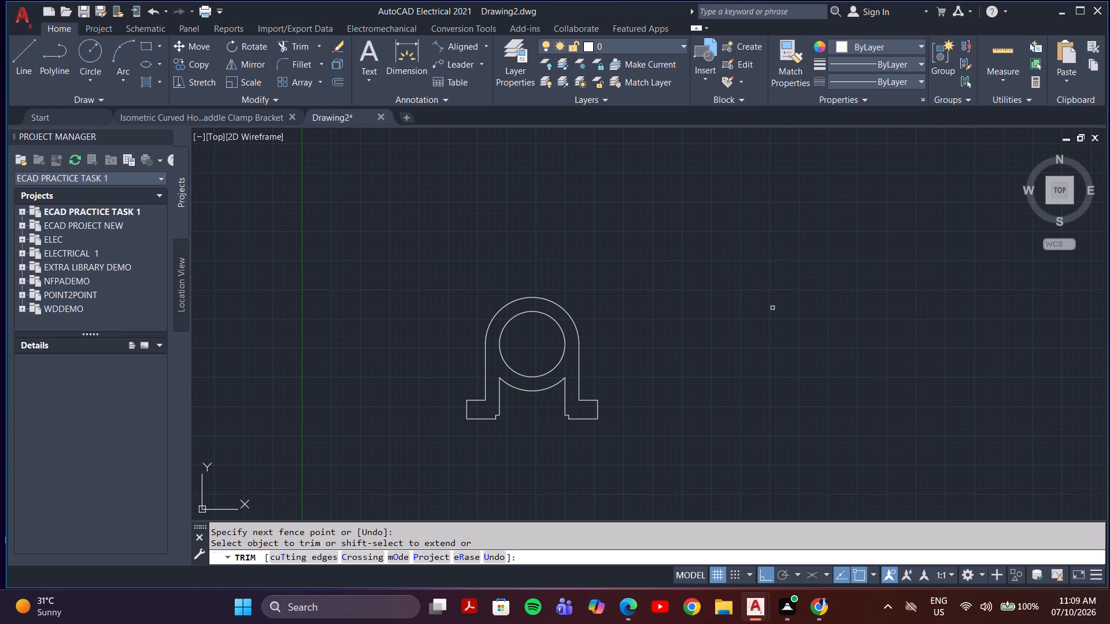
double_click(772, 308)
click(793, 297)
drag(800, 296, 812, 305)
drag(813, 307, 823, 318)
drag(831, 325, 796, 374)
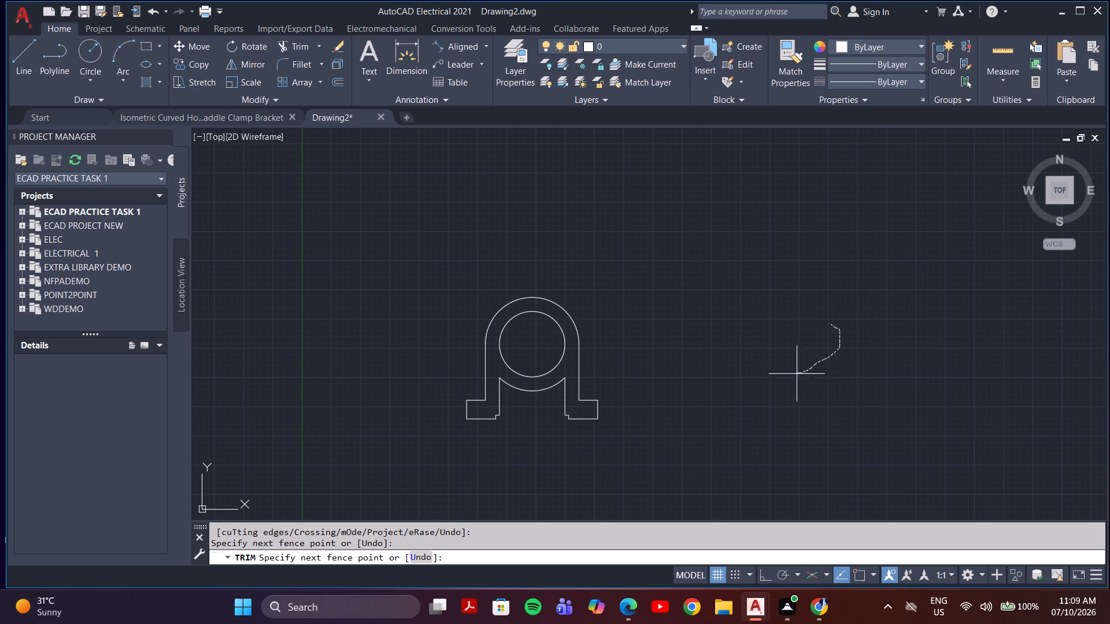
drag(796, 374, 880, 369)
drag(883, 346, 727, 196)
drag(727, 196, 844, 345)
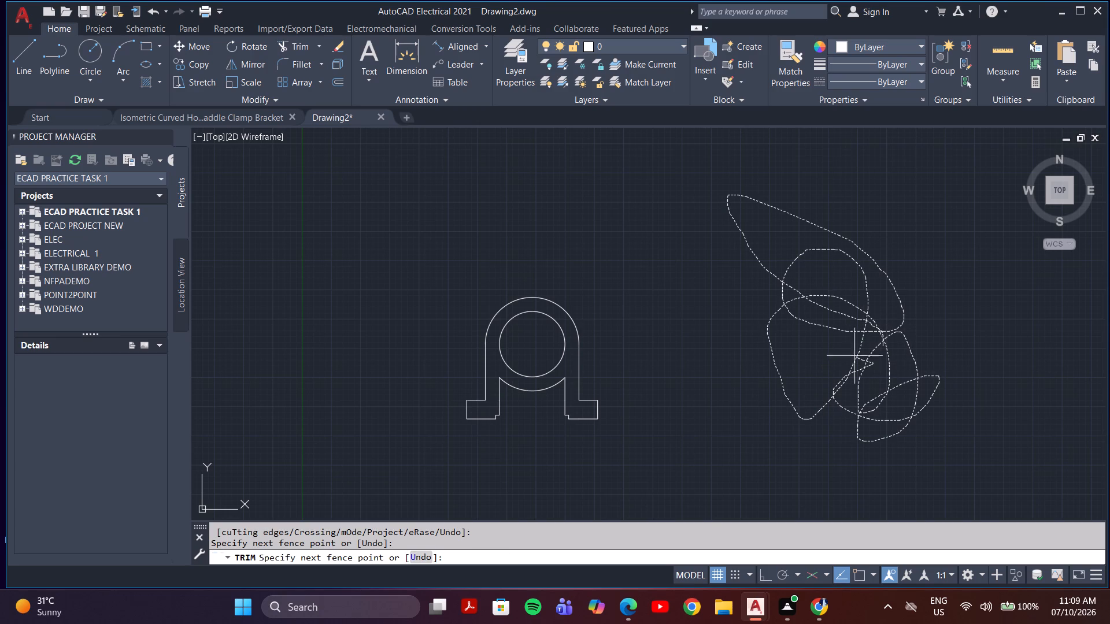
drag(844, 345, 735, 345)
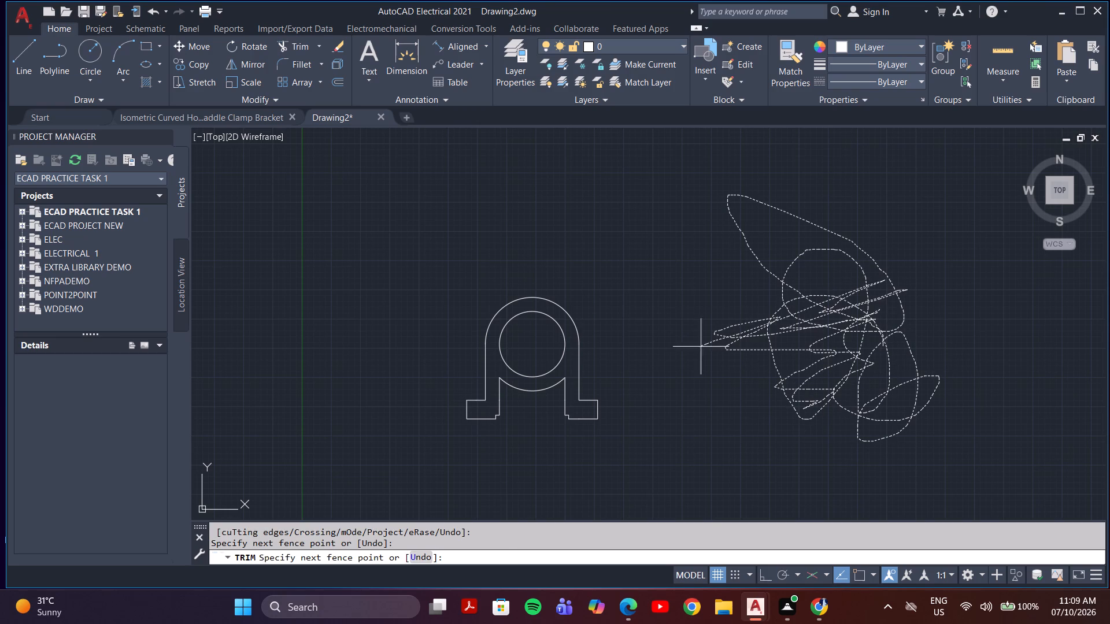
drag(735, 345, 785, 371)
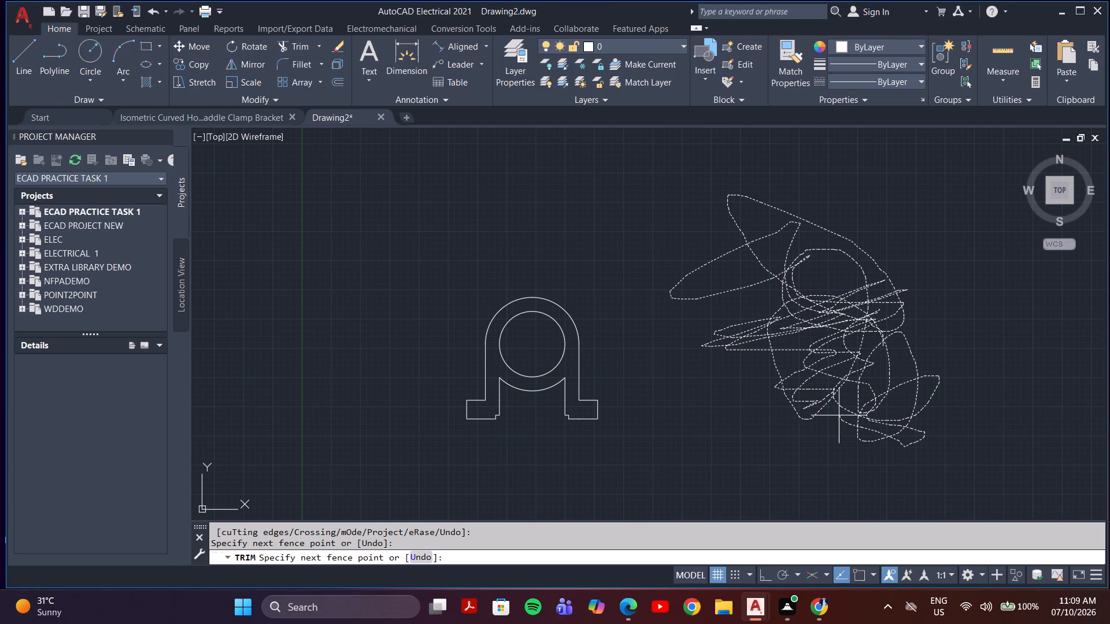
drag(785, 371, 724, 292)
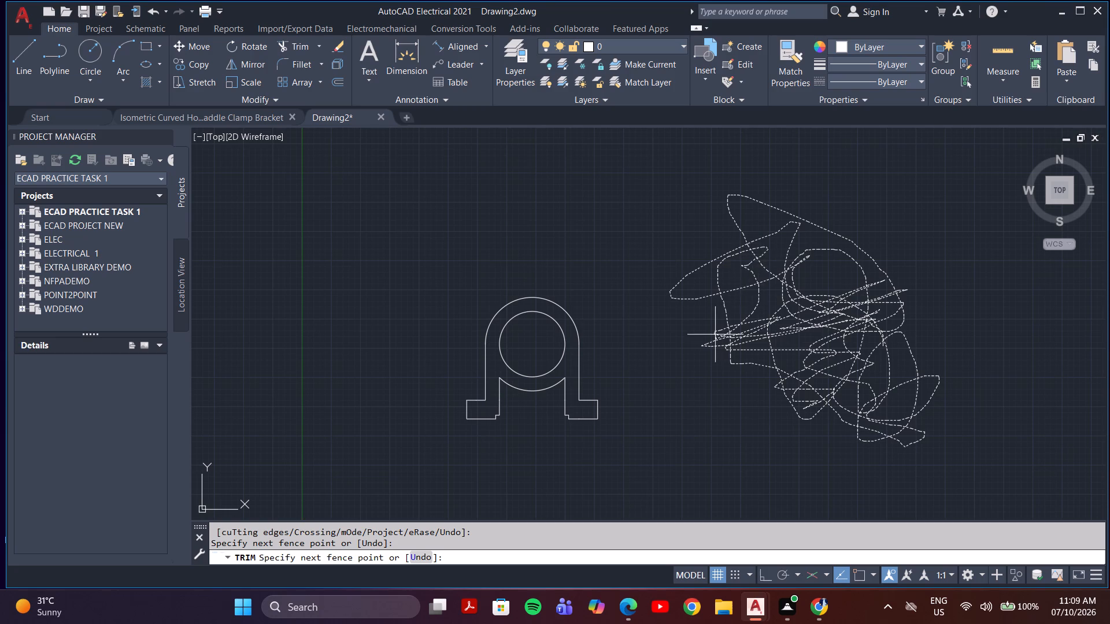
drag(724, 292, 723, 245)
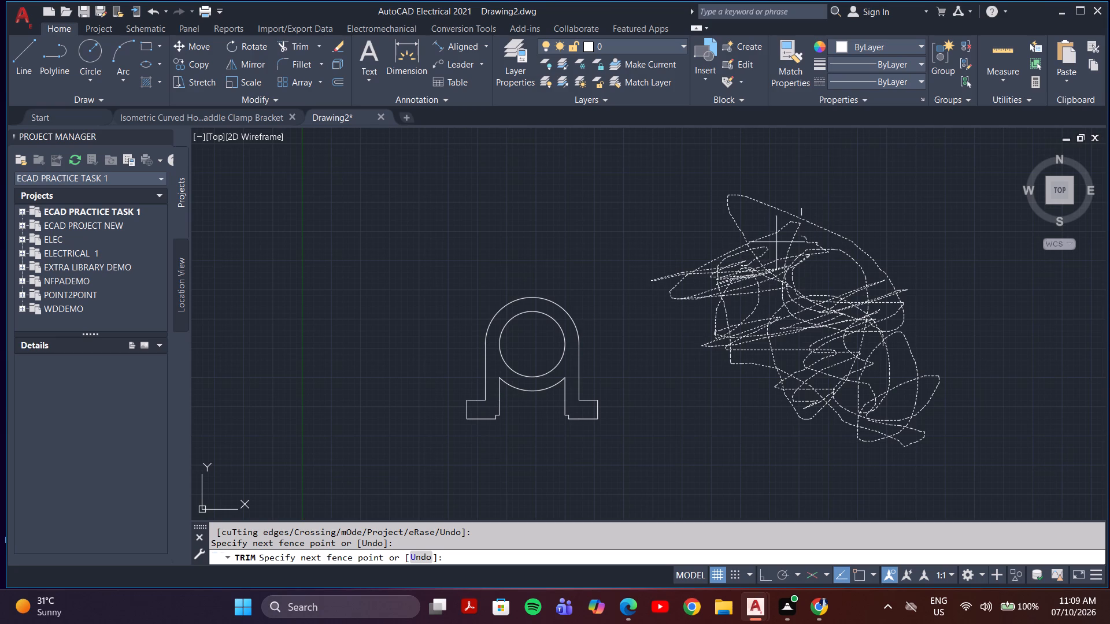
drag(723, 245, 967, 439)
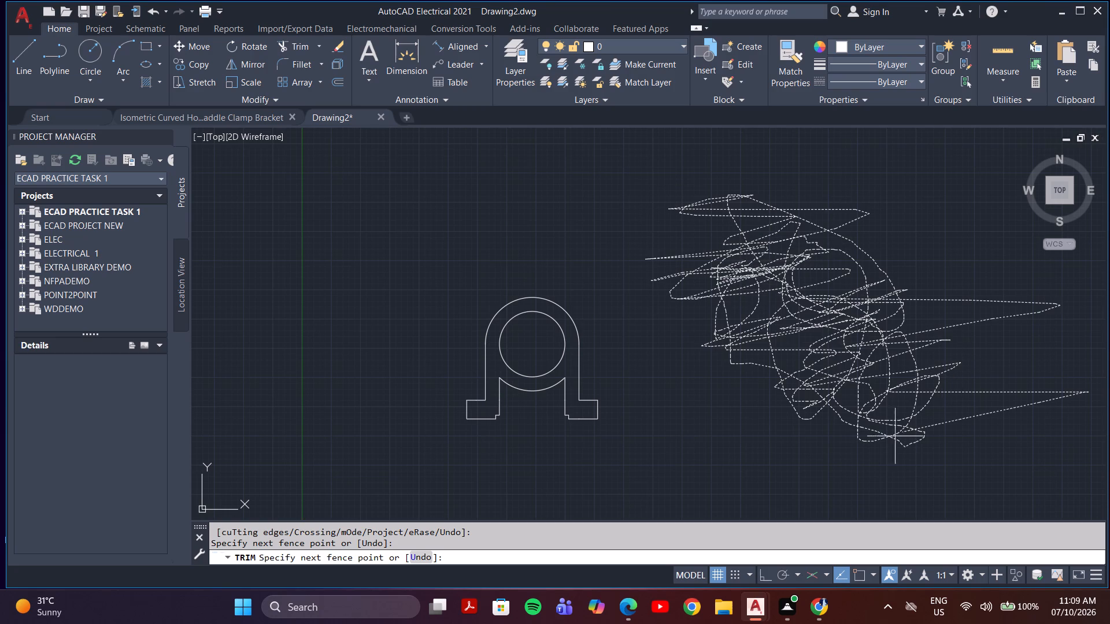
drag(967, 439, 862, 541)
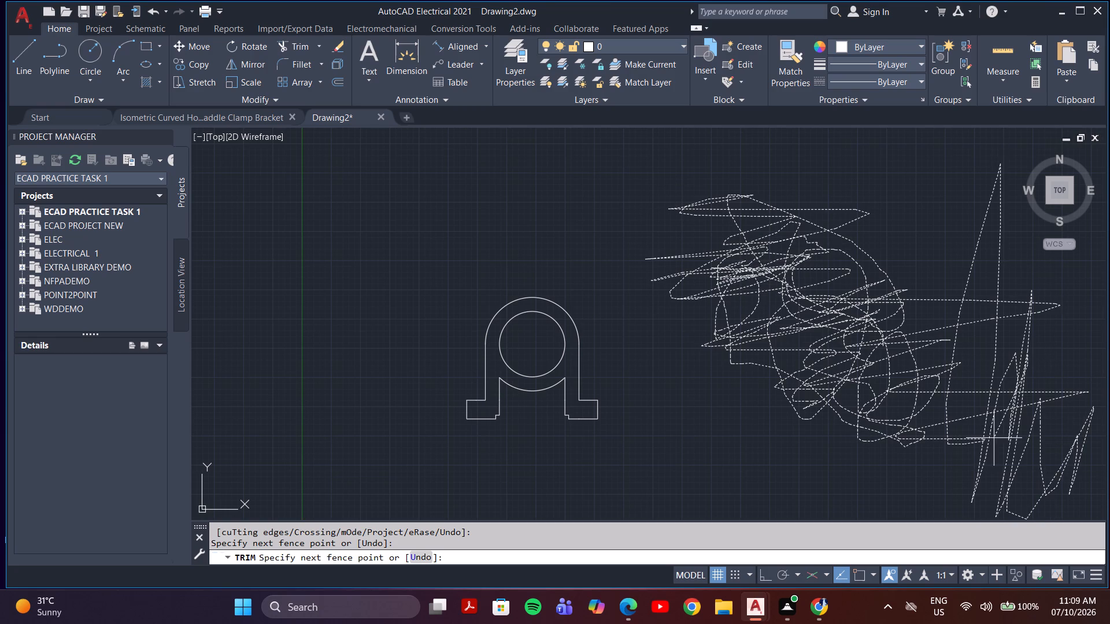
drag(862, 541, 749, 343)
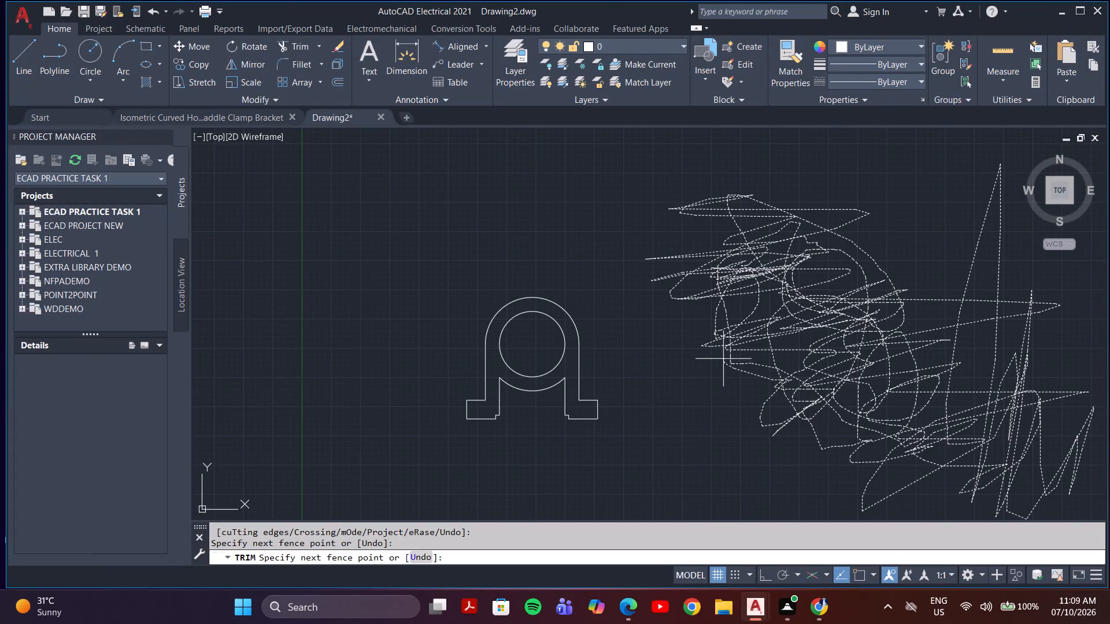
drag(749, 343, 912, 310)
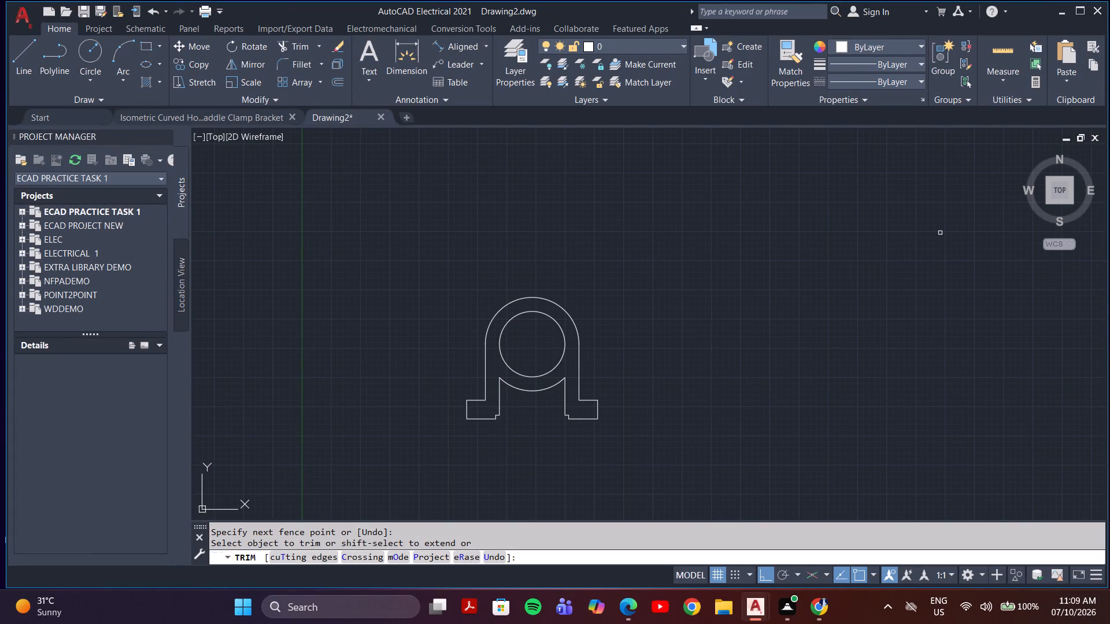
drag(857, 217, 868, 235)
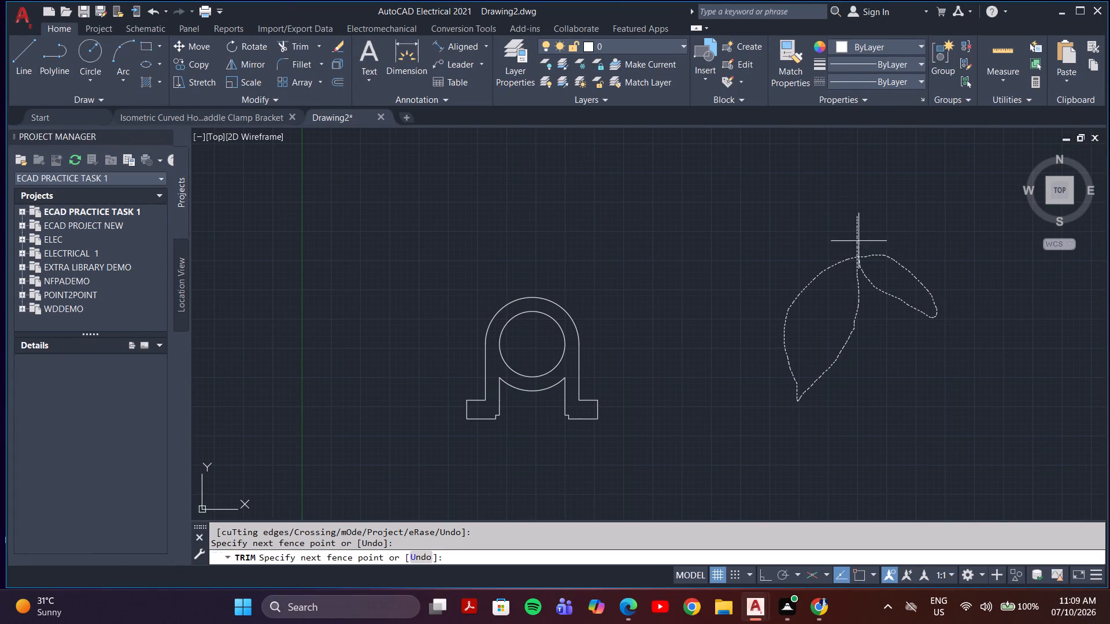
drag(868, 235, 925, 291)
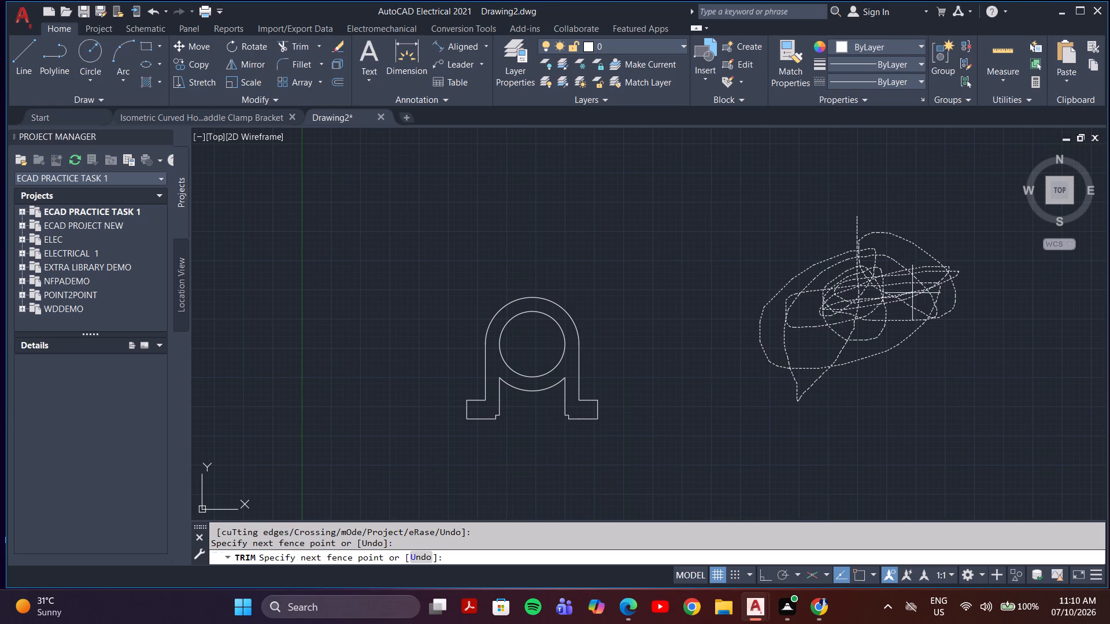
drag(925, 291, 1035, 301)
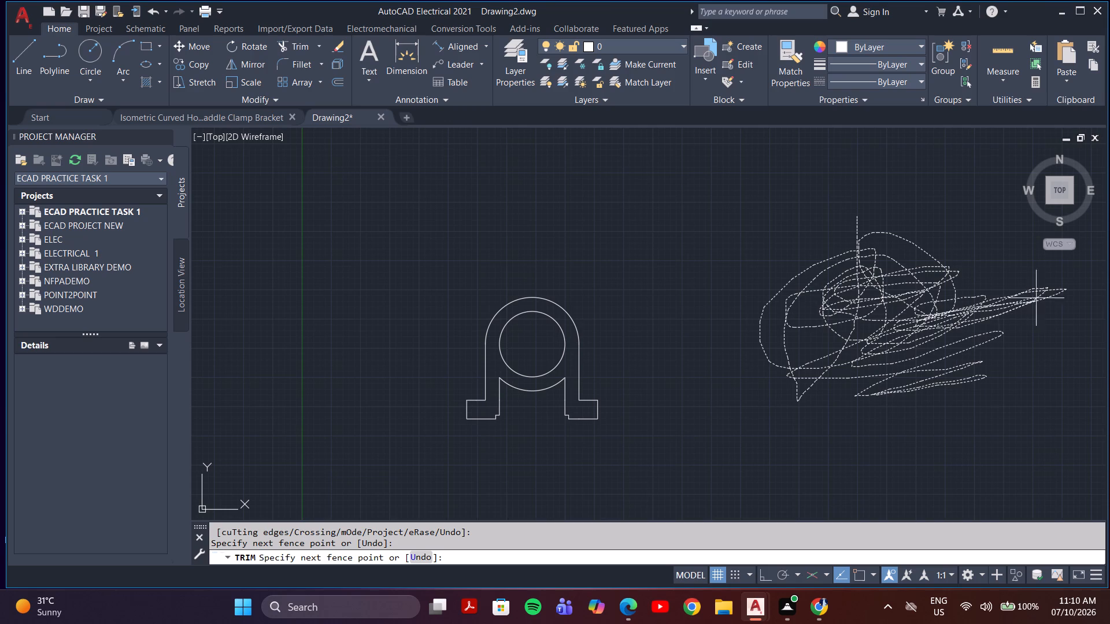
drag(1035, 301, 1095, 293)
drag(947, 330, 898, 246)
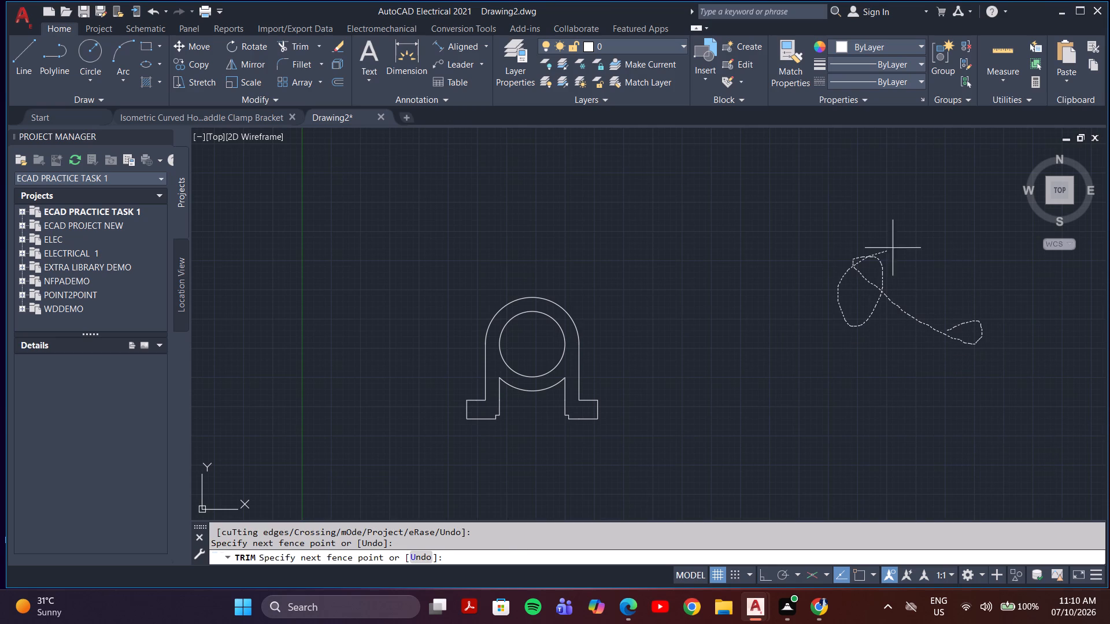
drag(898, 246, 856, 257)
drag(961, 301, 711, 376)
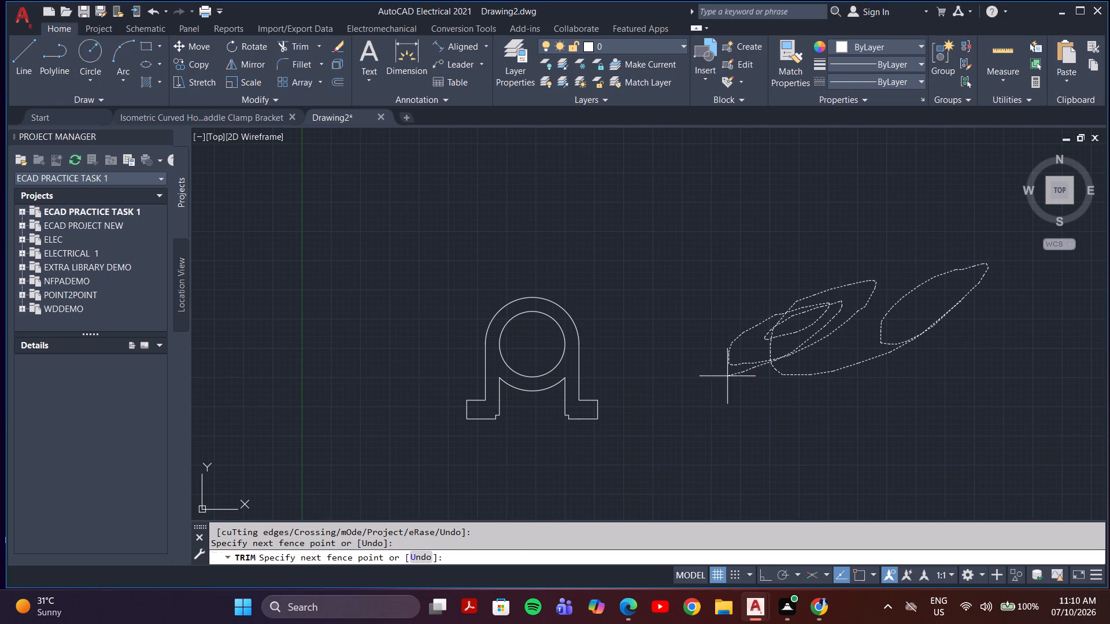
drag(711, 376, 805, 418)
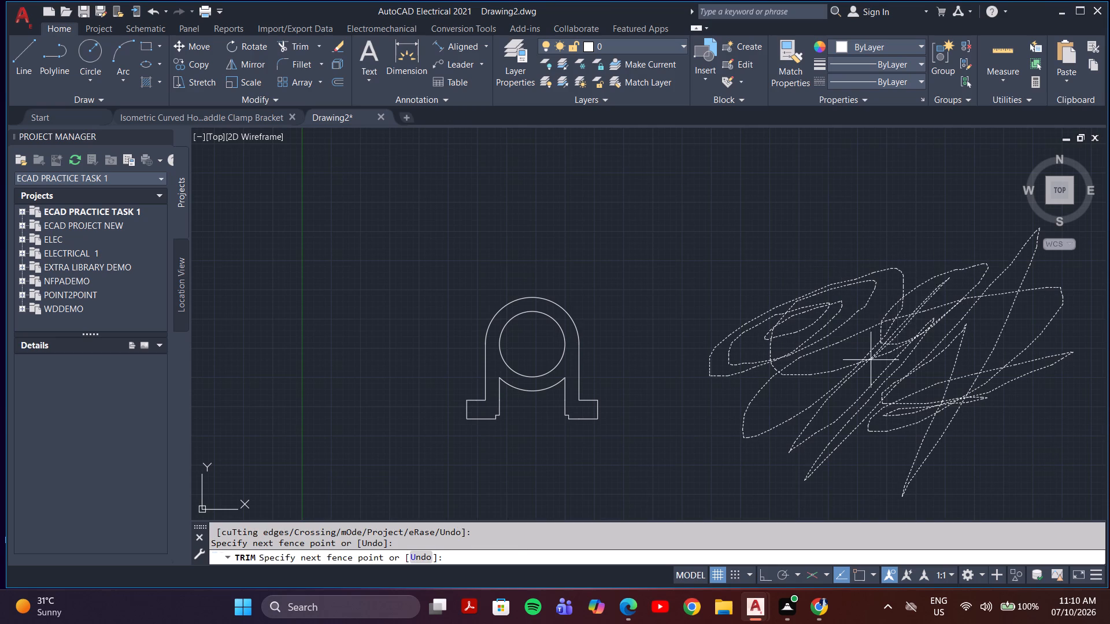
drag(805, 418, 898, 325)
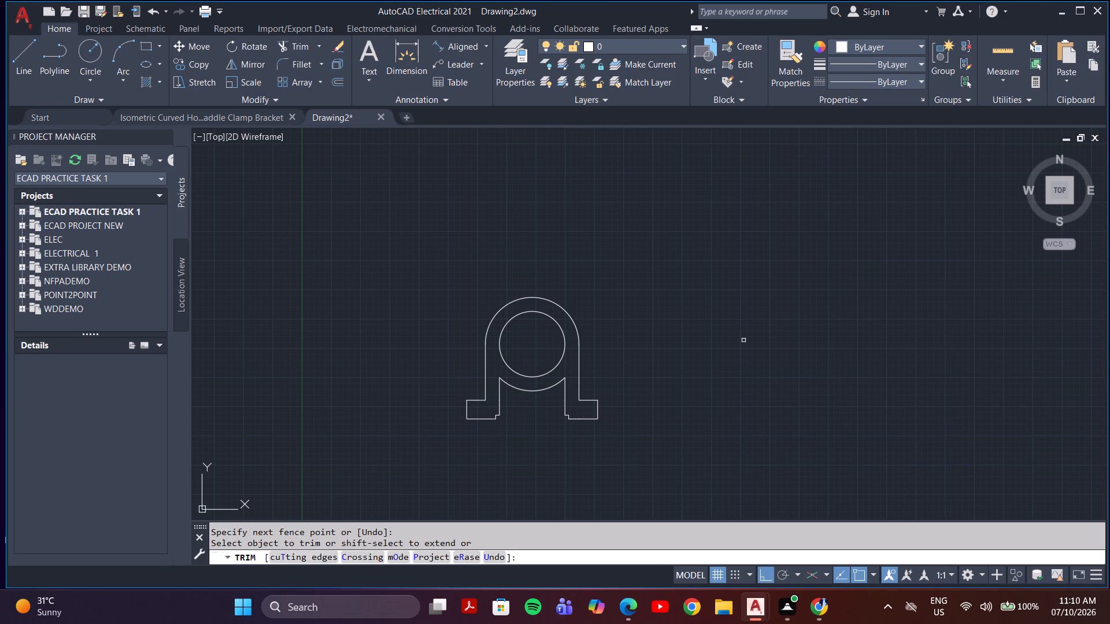
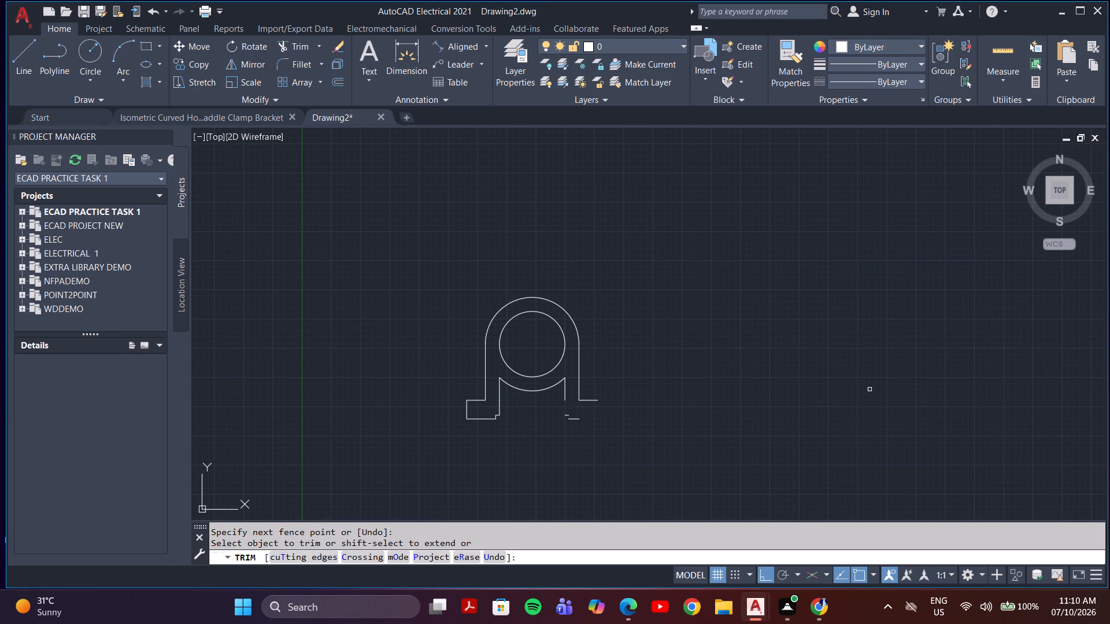
Undo the last three trims around the right leg's base and small bottom notch.
key(ctrl+z)
key(ctrl+z)
key(ctrl+z)
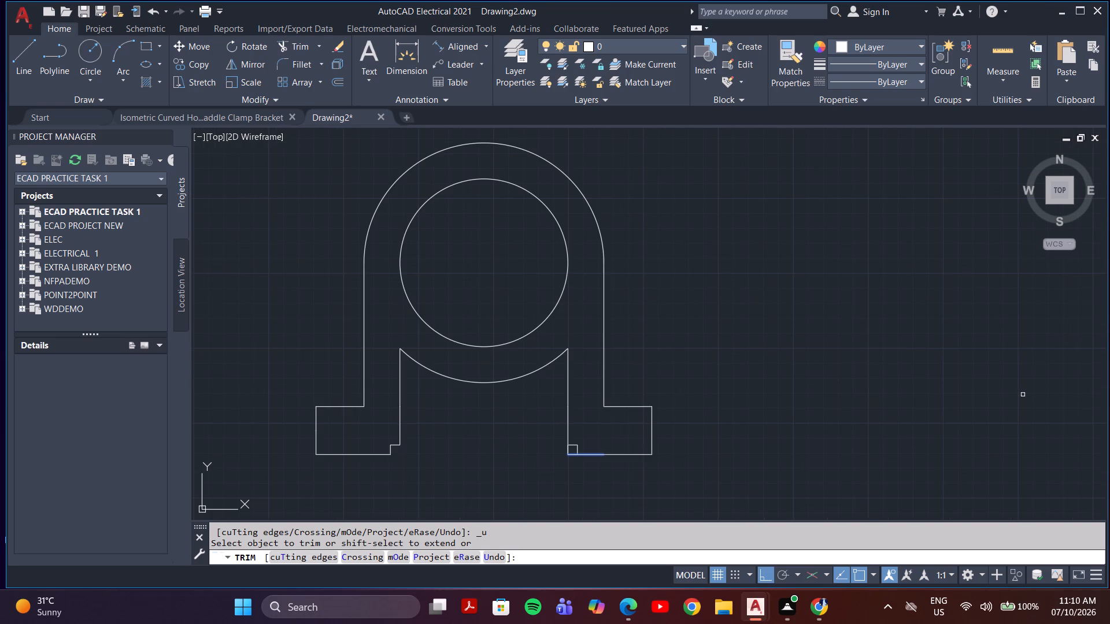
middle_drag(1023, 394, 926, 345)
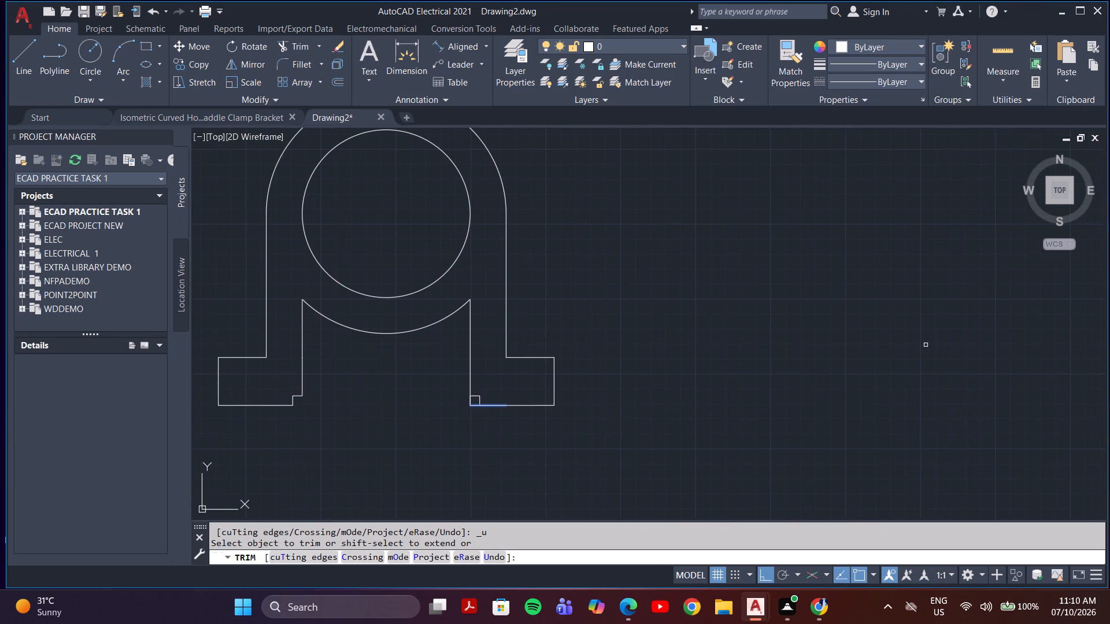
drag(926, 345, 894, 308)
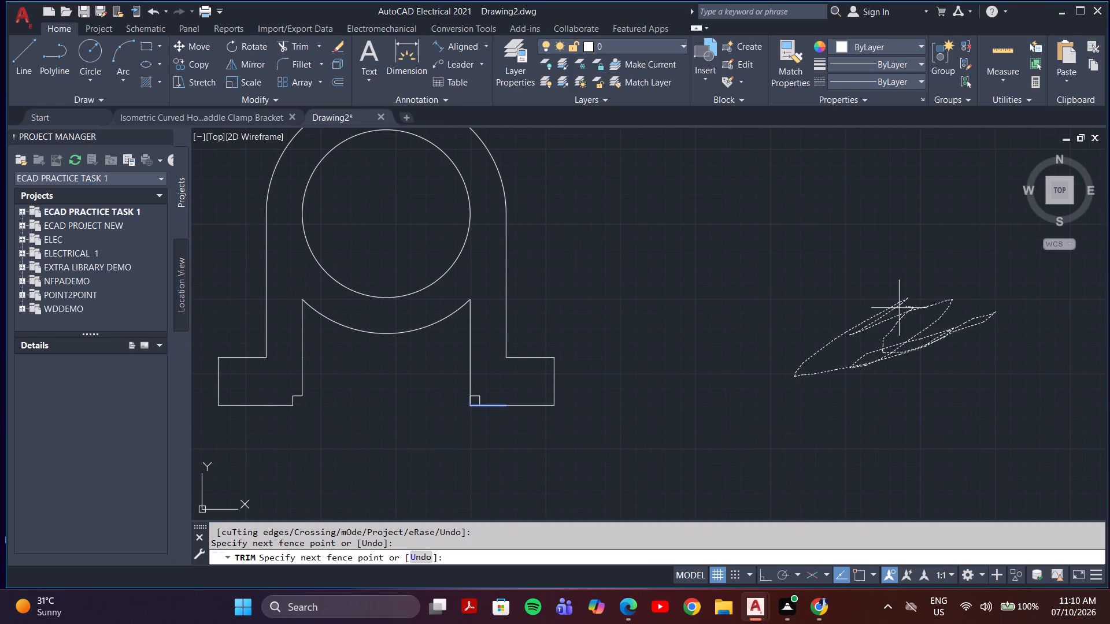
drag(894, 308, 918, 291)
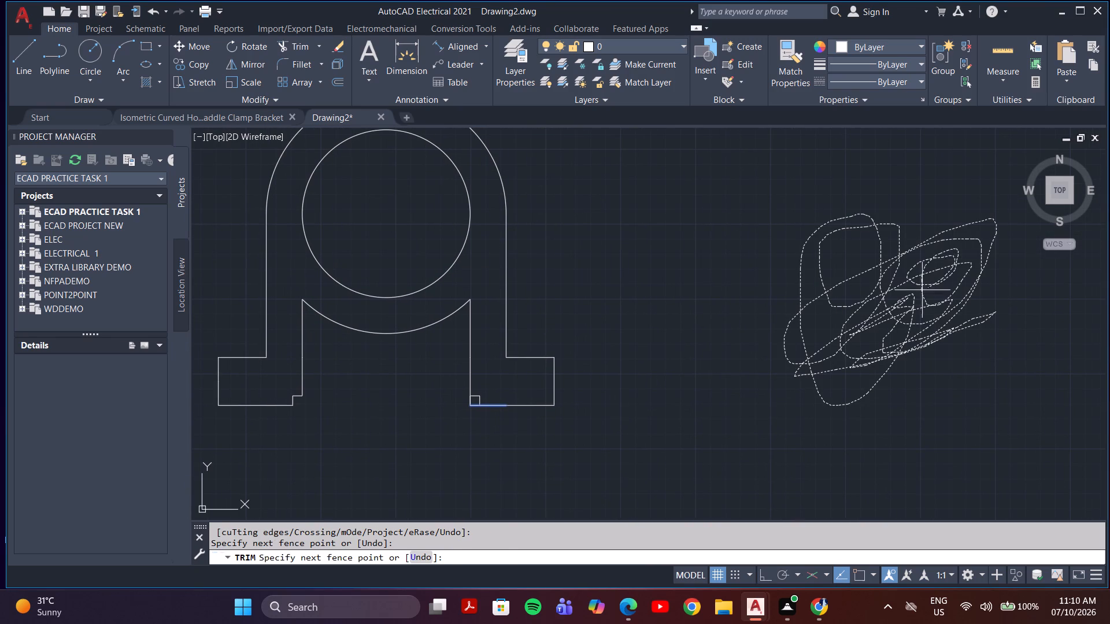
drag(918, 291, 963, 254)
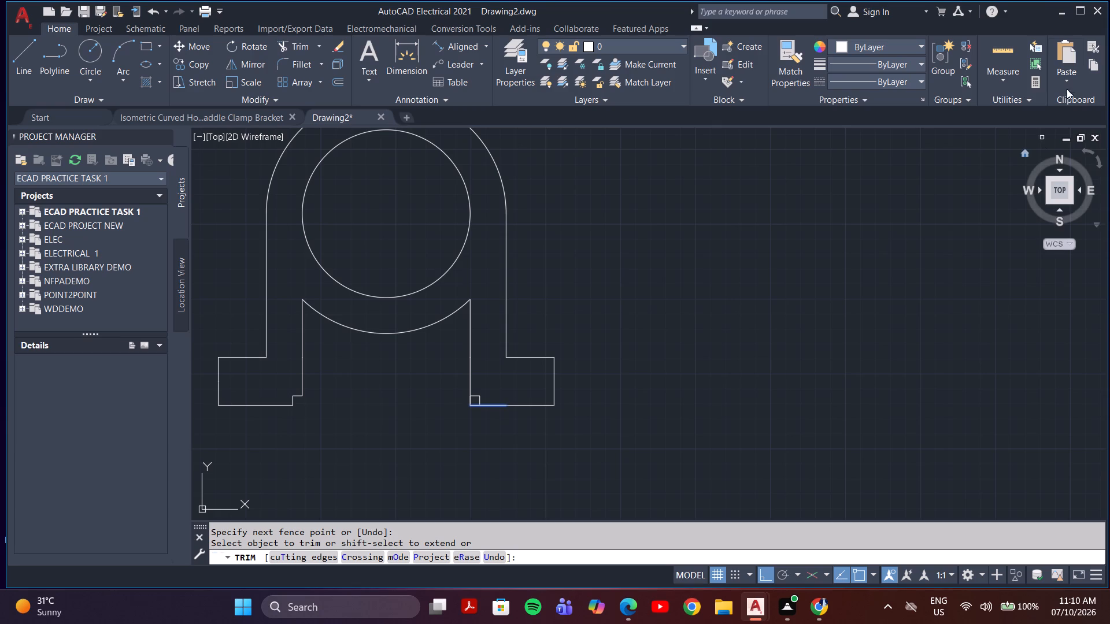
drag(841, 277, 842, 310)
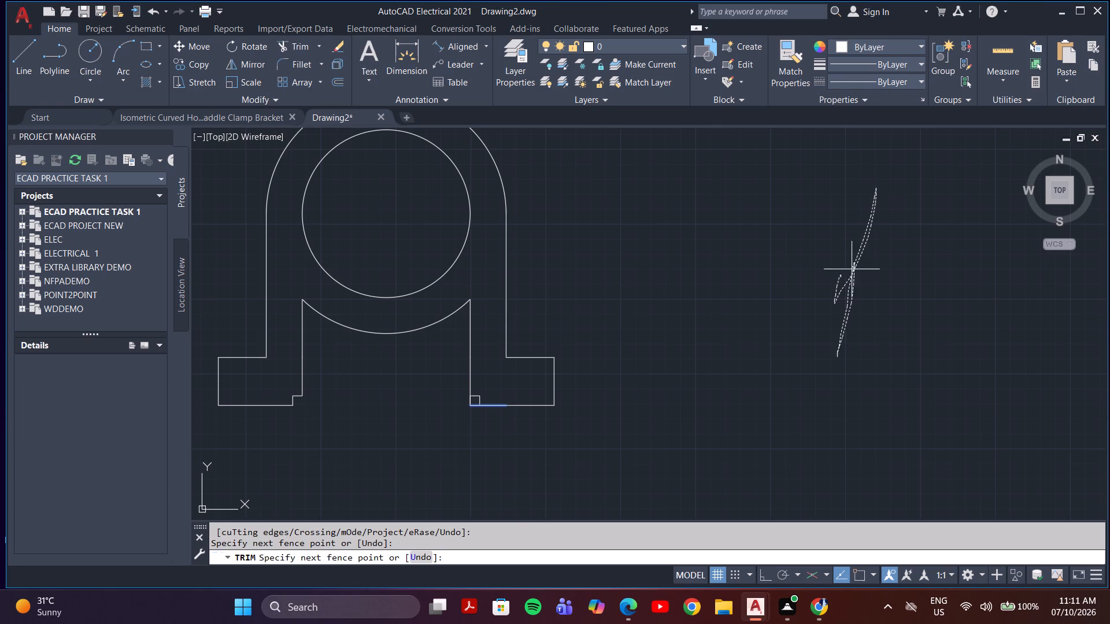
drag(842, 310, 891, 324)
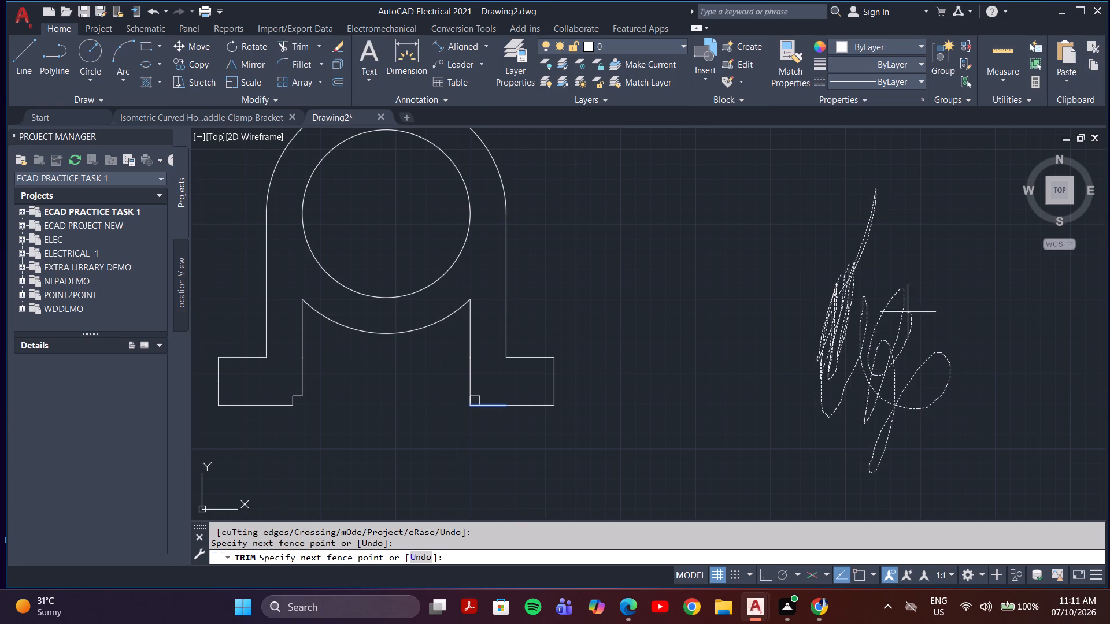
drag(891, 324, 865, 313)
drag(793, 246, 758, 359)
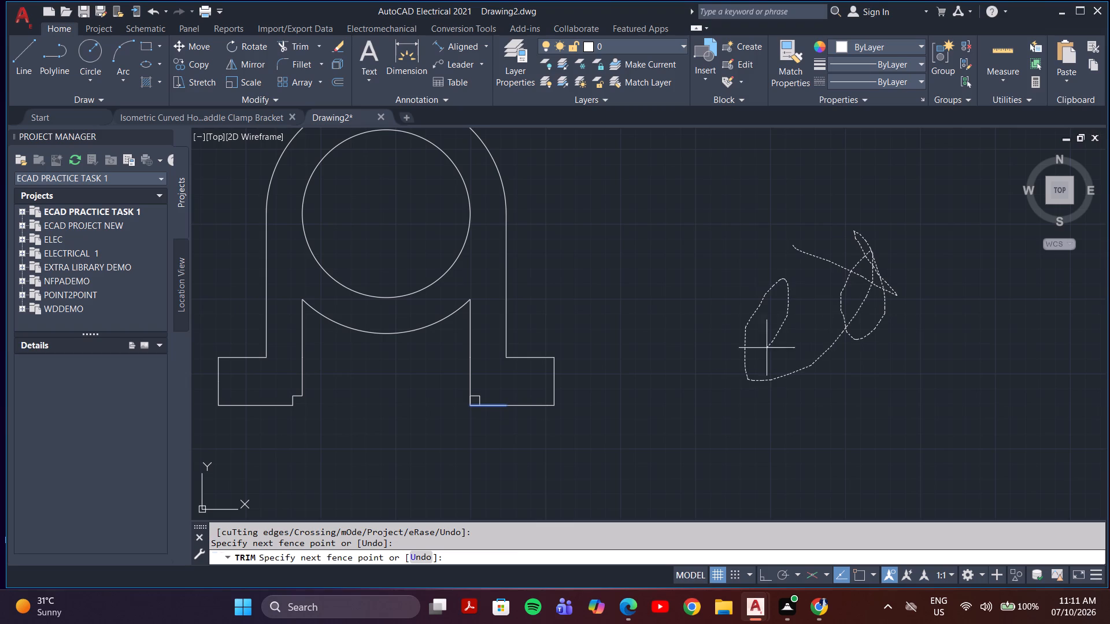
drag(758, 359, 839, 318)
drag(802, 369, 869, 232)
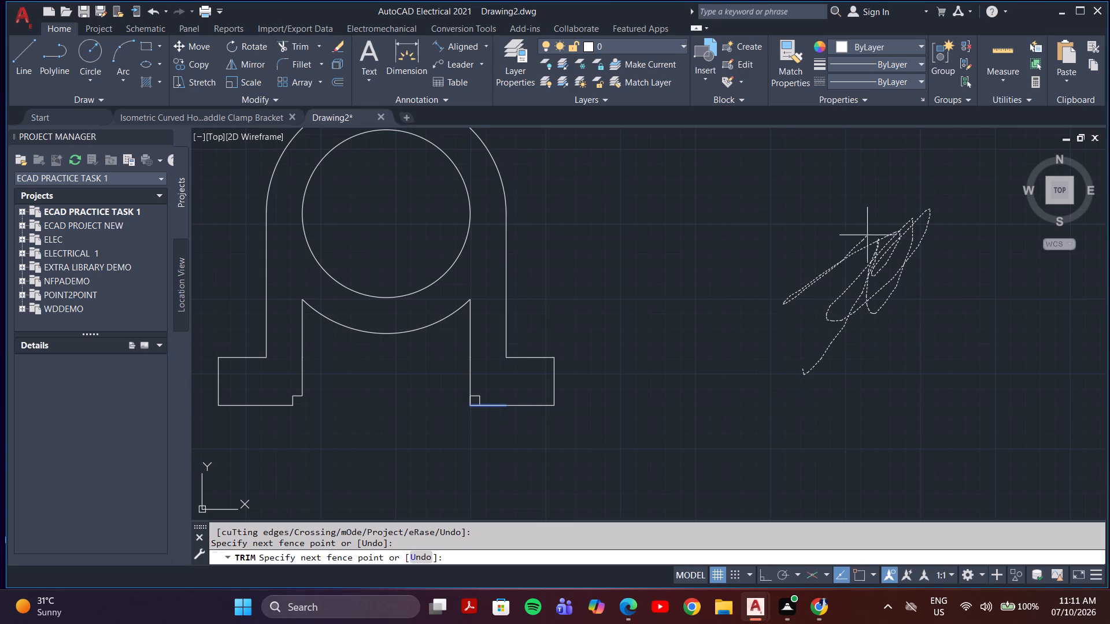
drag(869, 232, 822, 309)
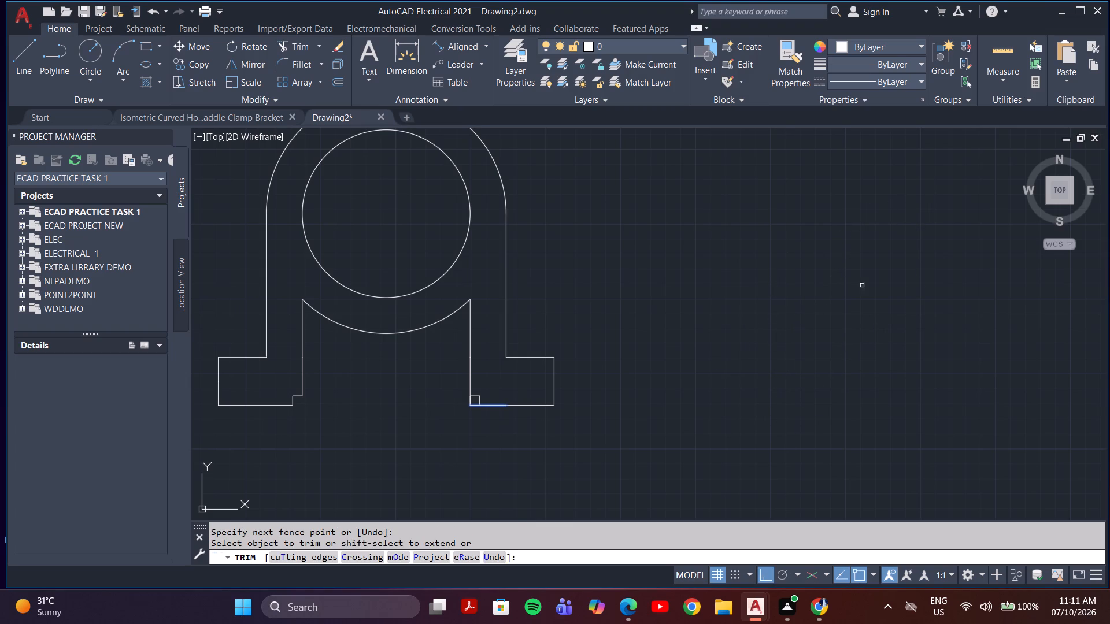
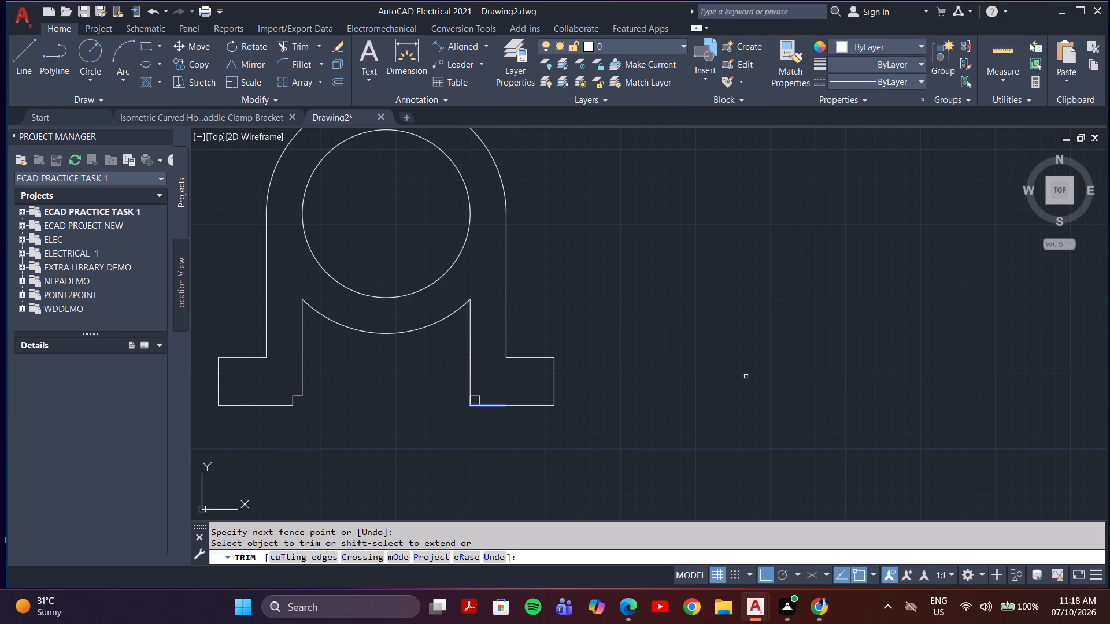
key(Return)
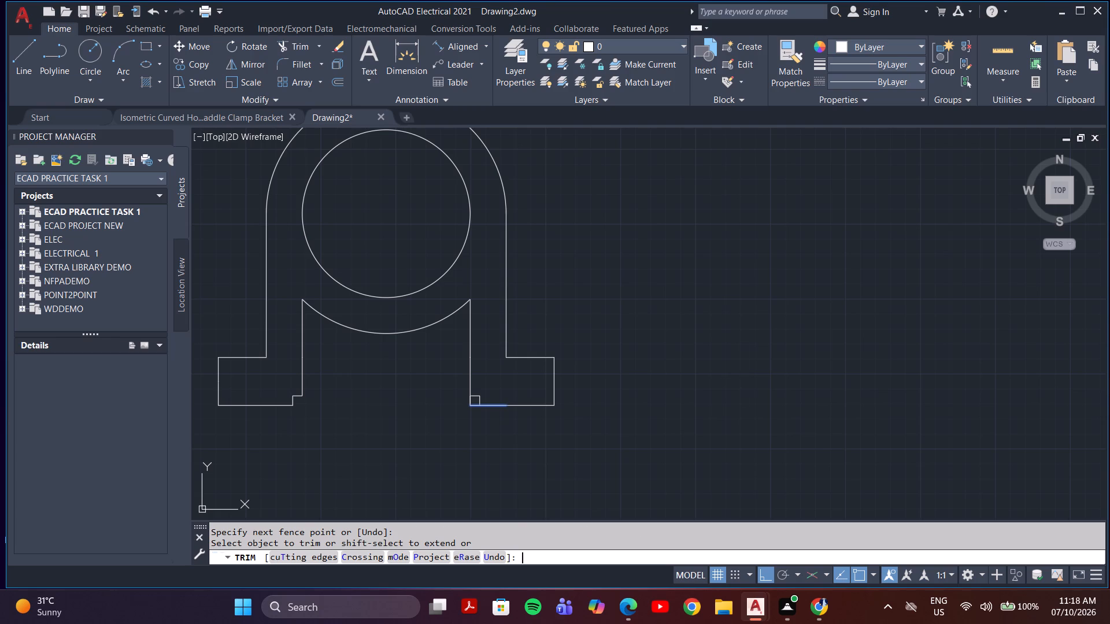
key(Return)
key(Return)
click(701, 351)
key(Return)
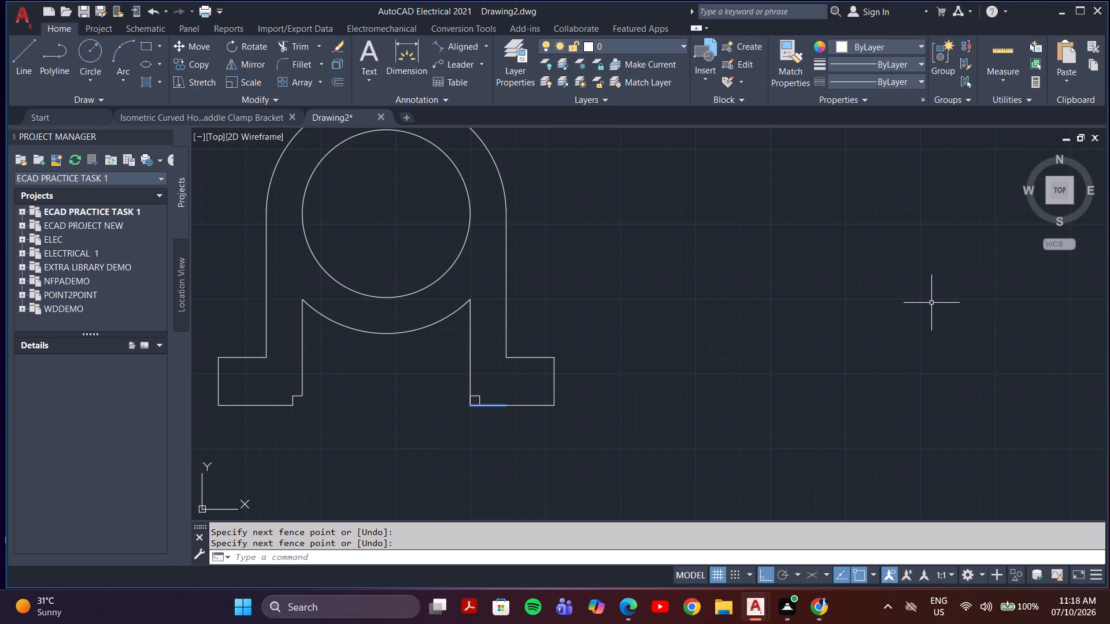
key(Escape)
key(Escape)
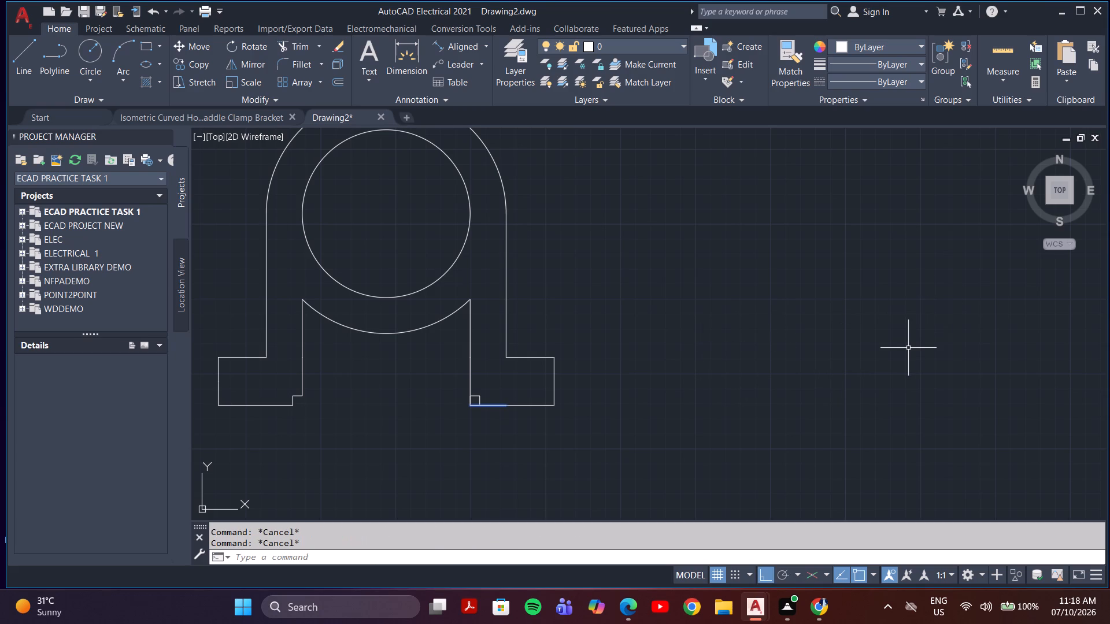
Trim the bottom edge across the right leg's small notch and the vertical stub below the notch's top edge.
text(tr)
key(Return)
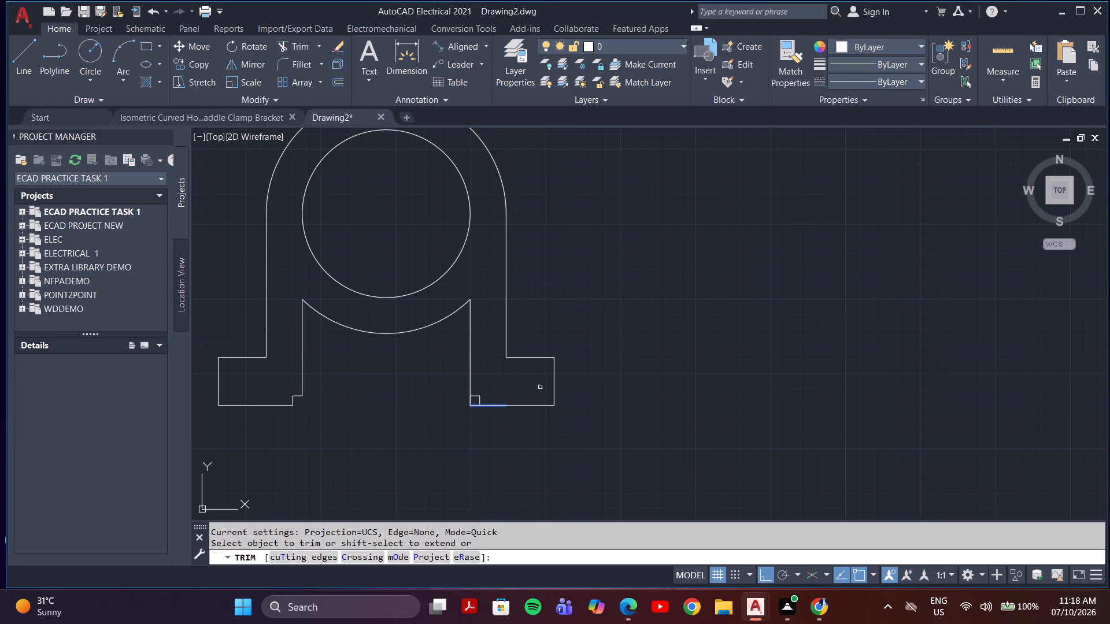
click(475, 404)
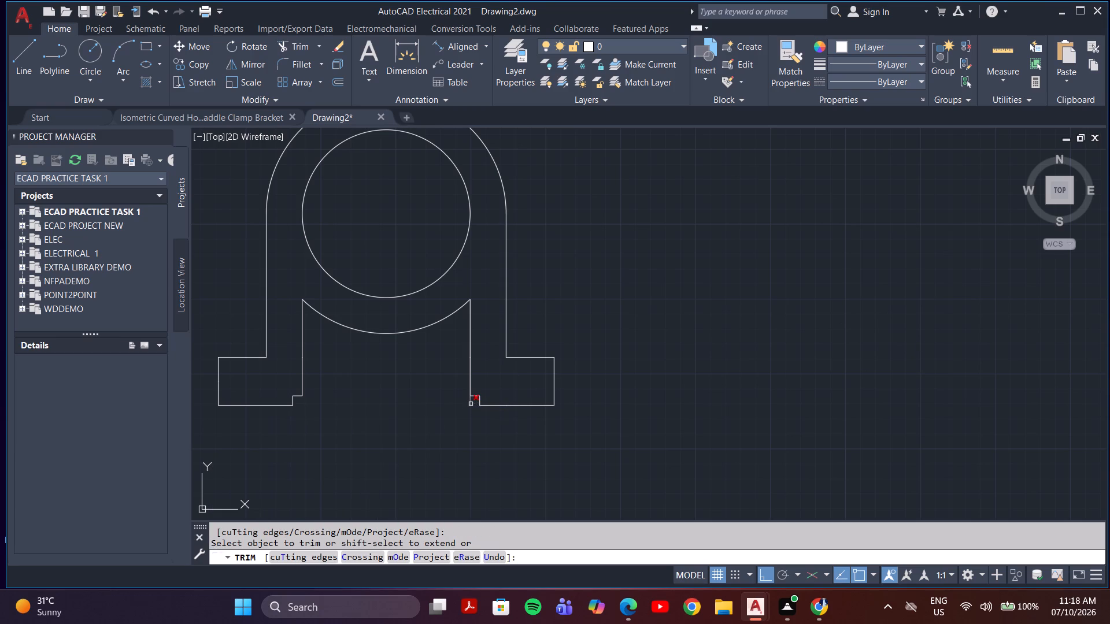
click(469, 403)
middle_drag(473, 380, 525, 424)
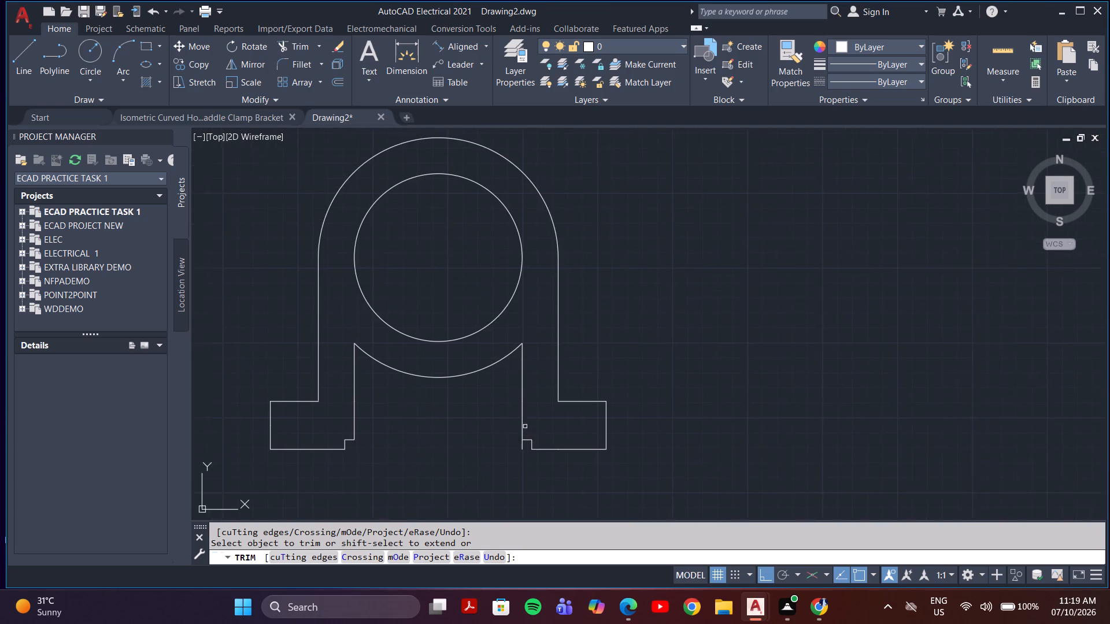
scroll(520, 447, up, 2)
click(520, 450)
click(526, 450)
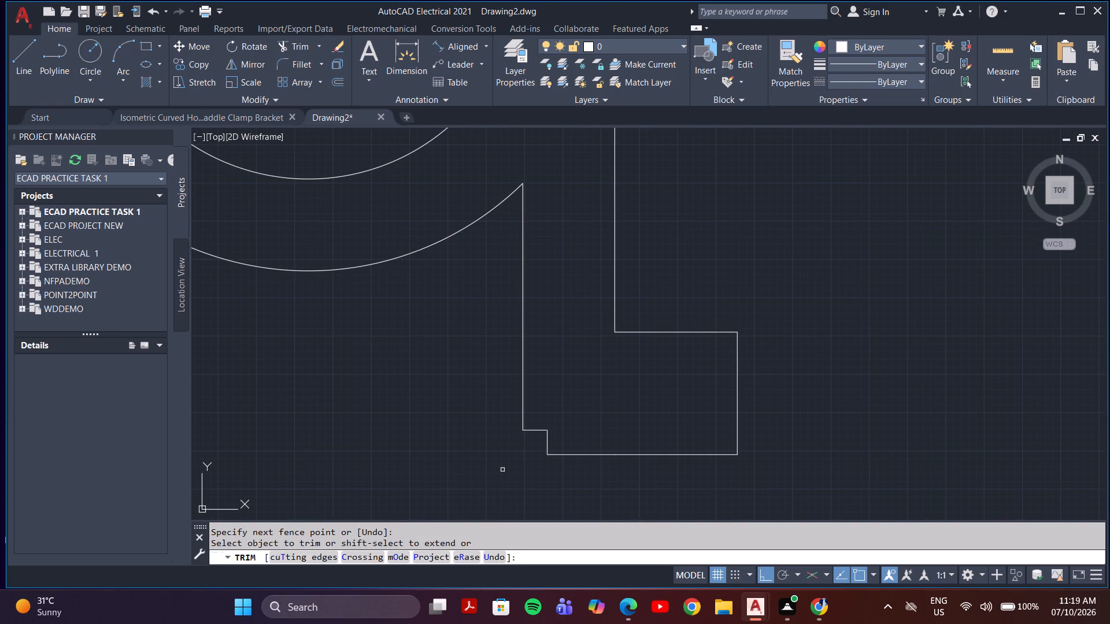
Draw a vertical line from the top of the outer arc down to the centre of the circular bore.
middle_drag(284, 497, 362, 439)
scroll(331, 469, down, 2)
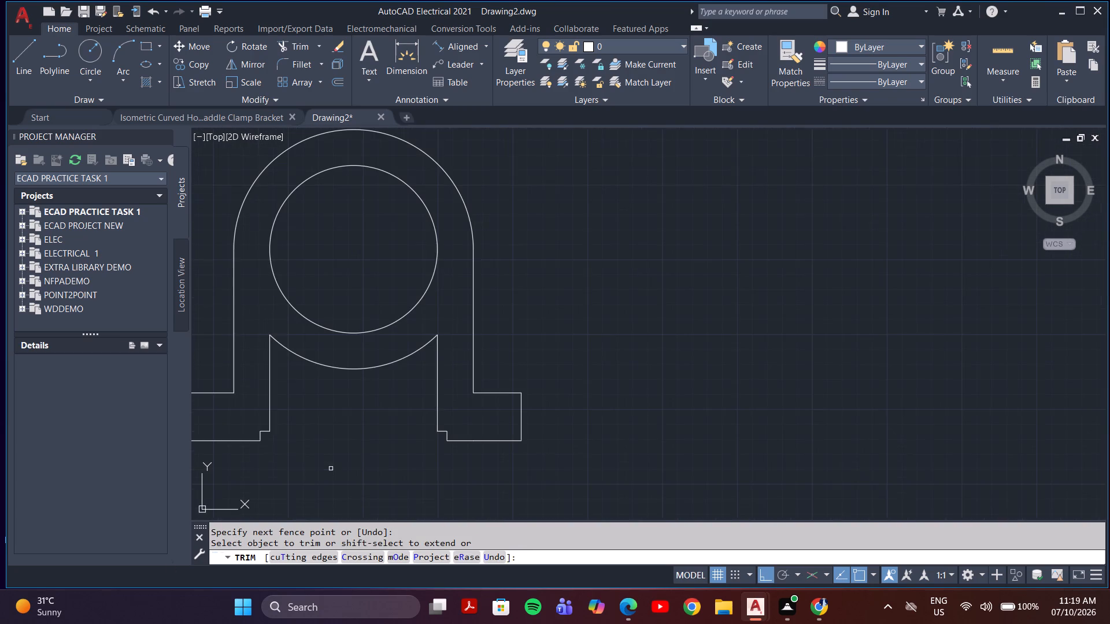
scroll(252, 447, up, 1)
middle_drag(267, 447, 458, 416)
scroll(457, 416, down, 2)
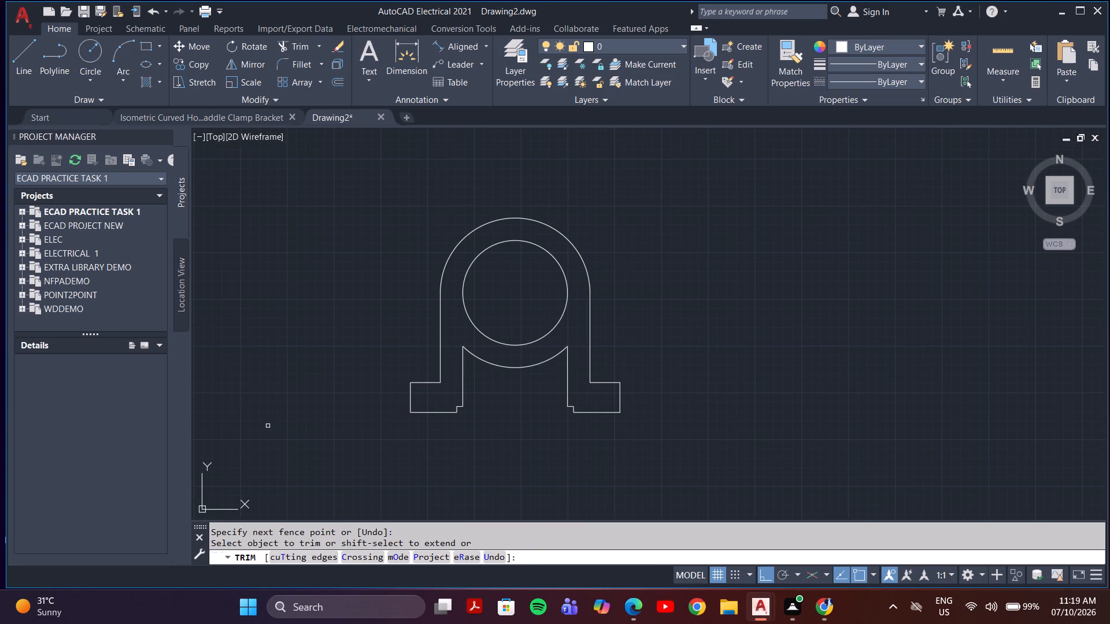
middle_drag(260, 374, 377, 317)
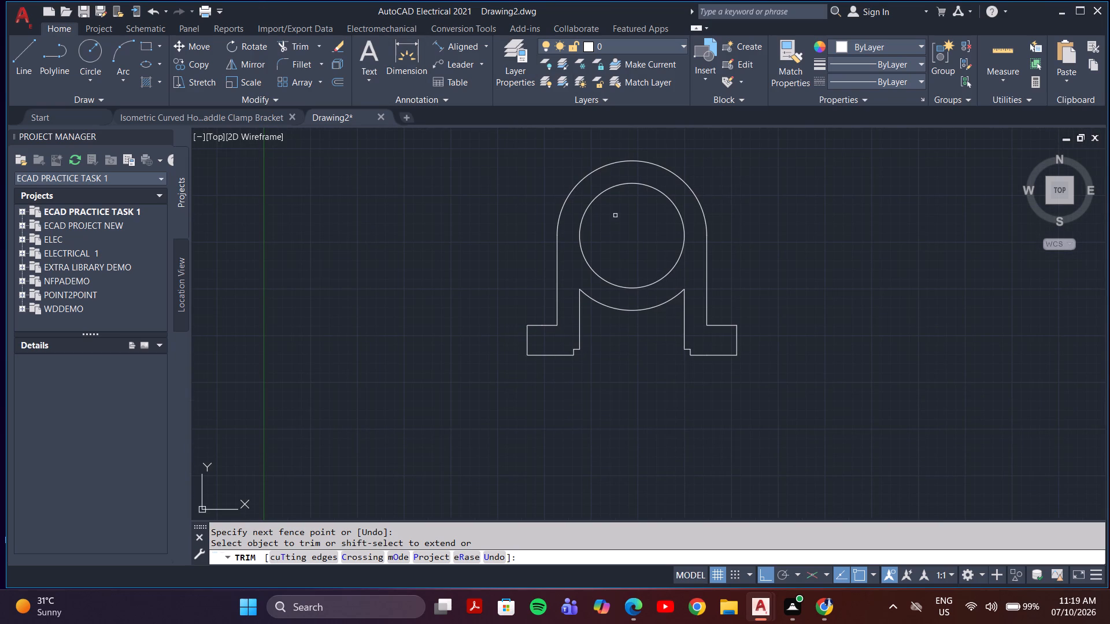
middle_drag(615, 216, 576, 321)
click(27, 42)
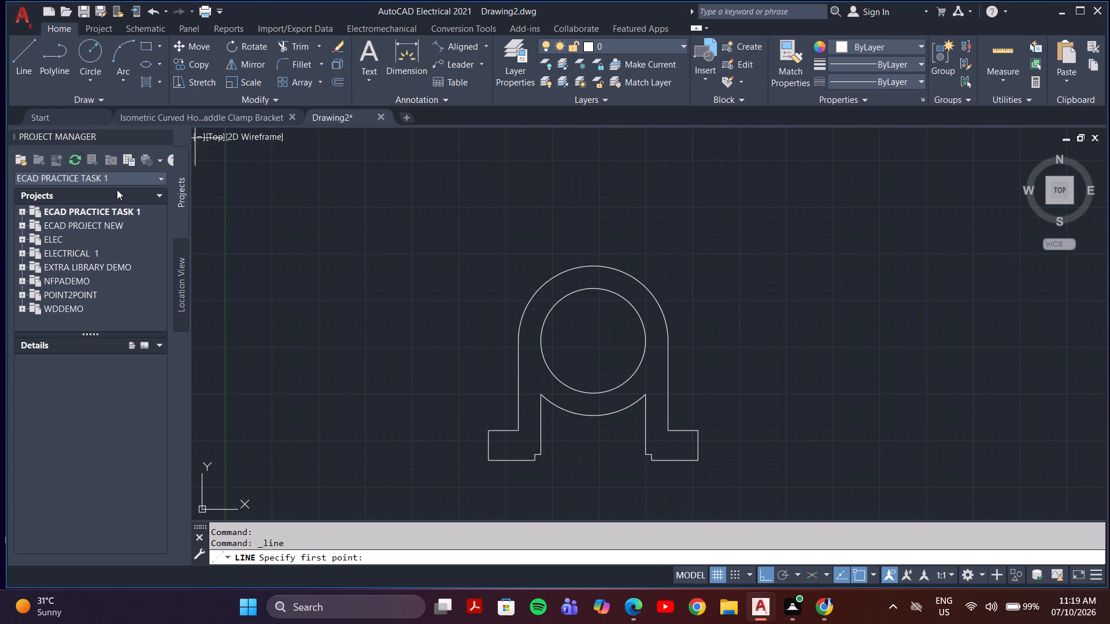
scroll(293, 196, down, 1)
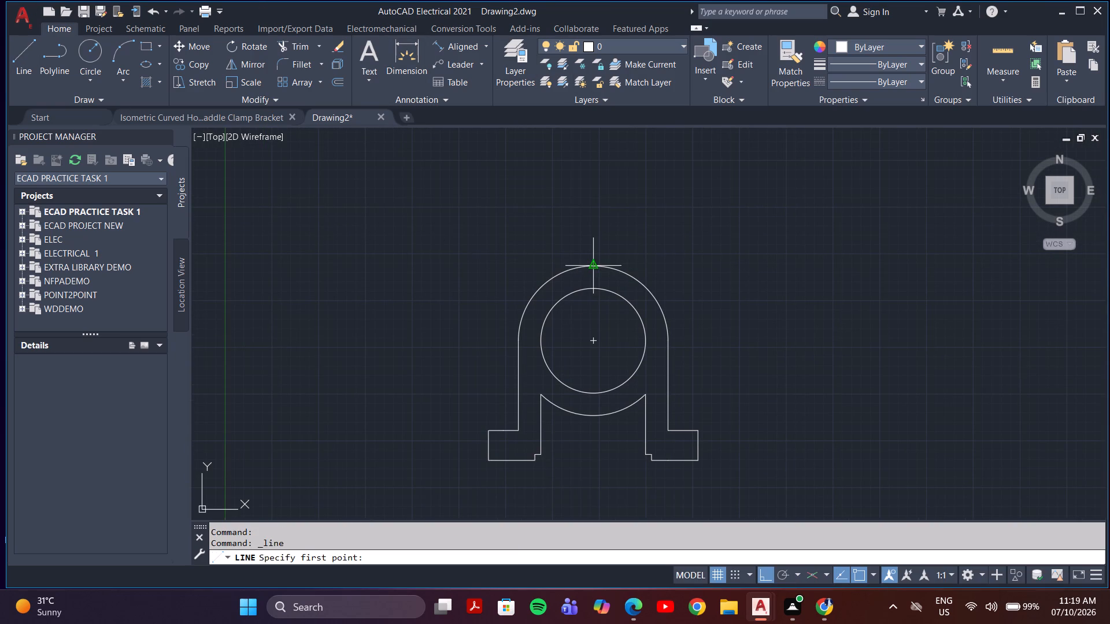
click(591, 266)
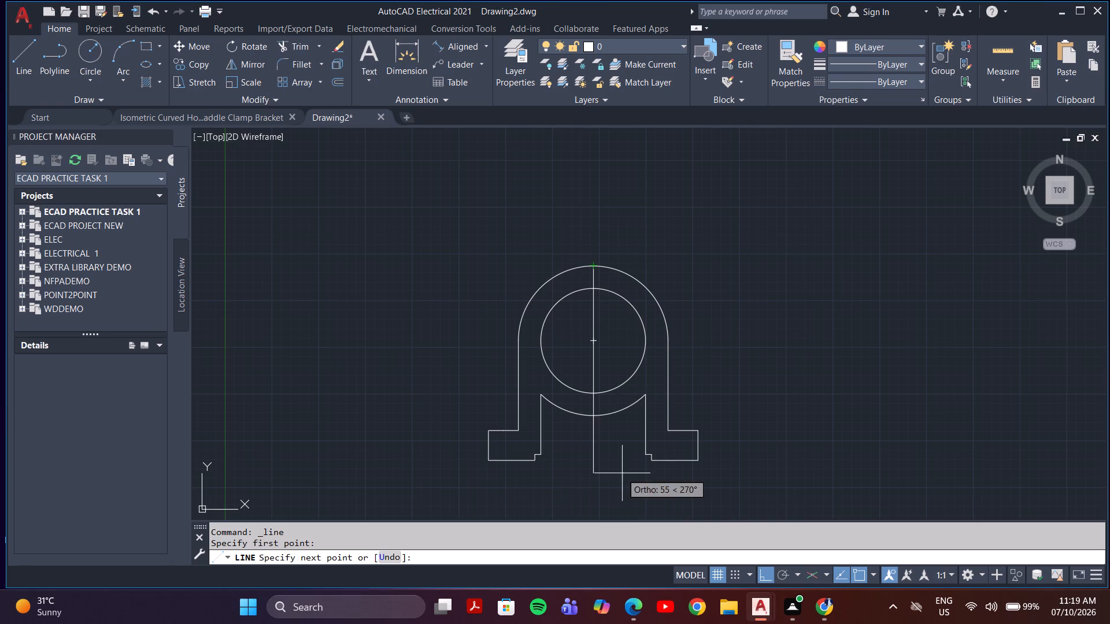
click(593, 341)
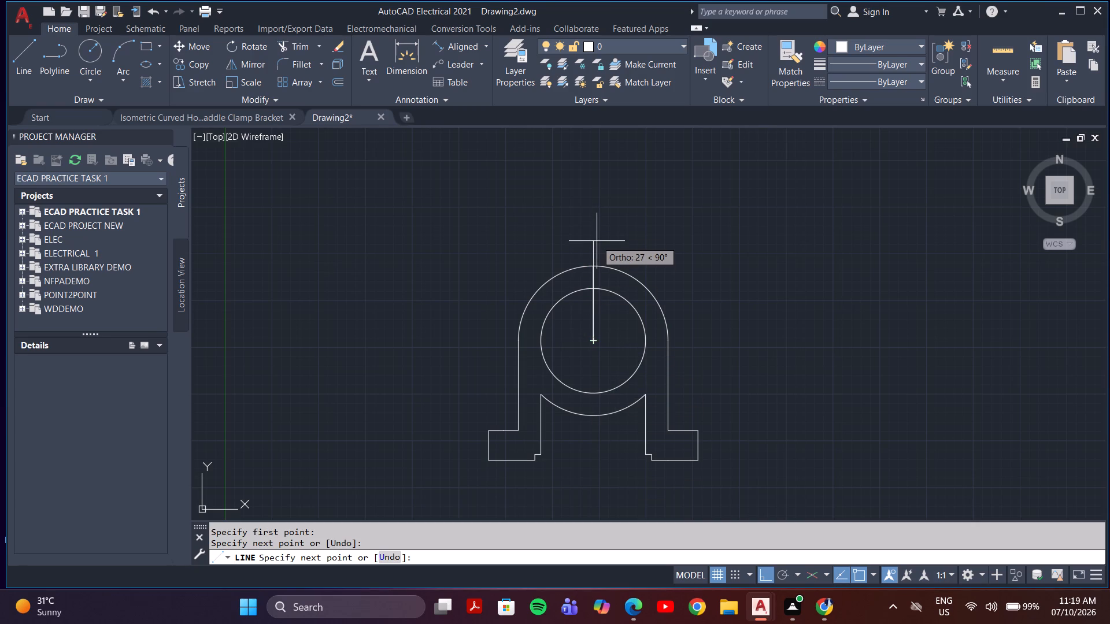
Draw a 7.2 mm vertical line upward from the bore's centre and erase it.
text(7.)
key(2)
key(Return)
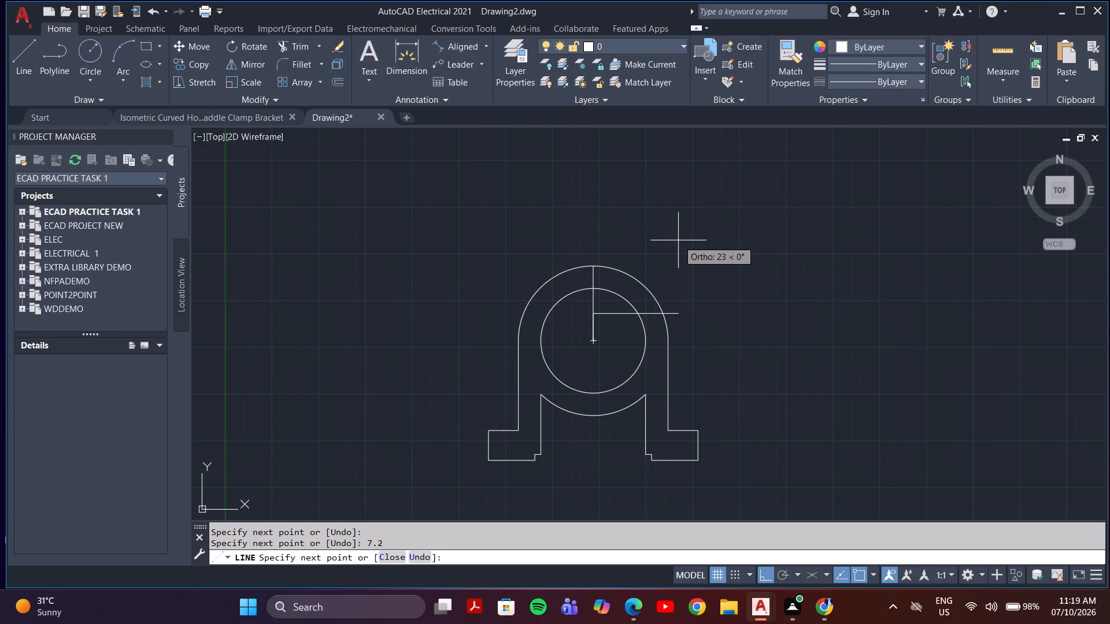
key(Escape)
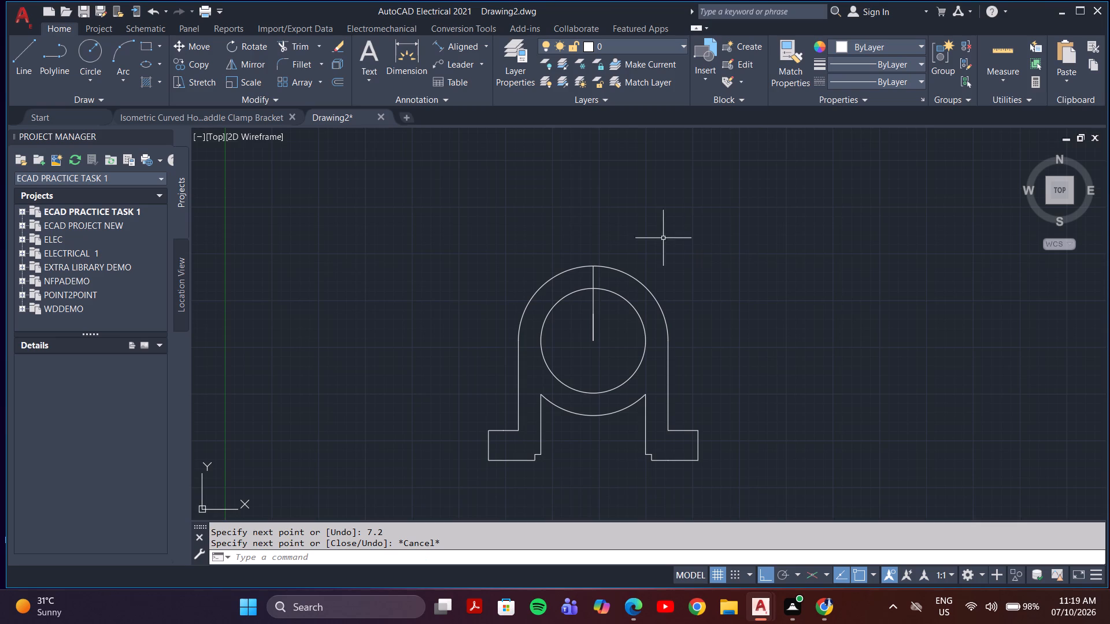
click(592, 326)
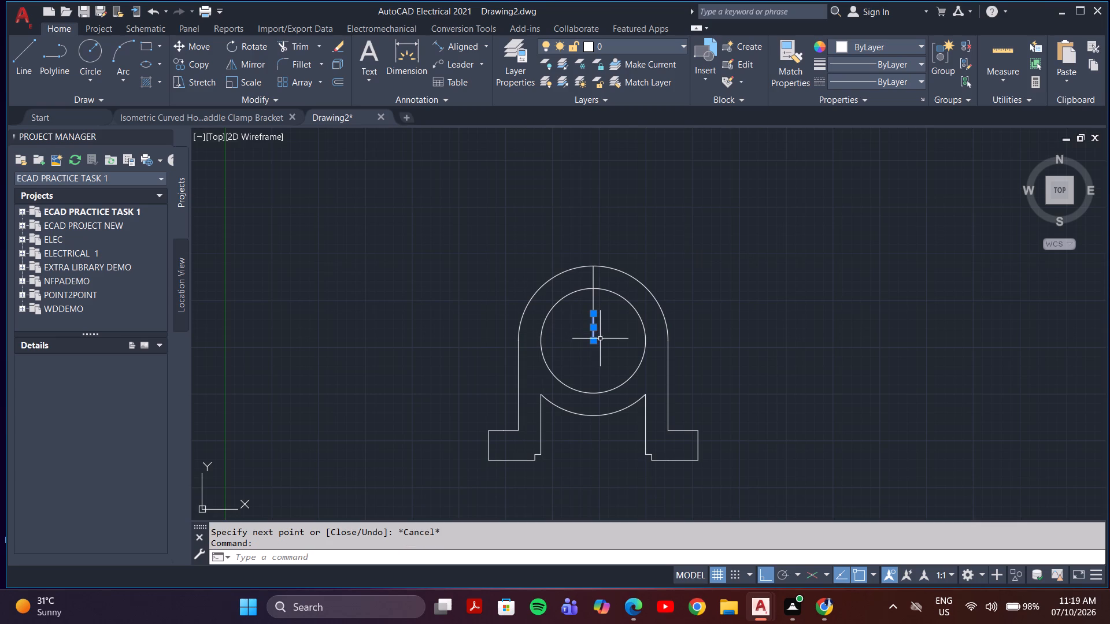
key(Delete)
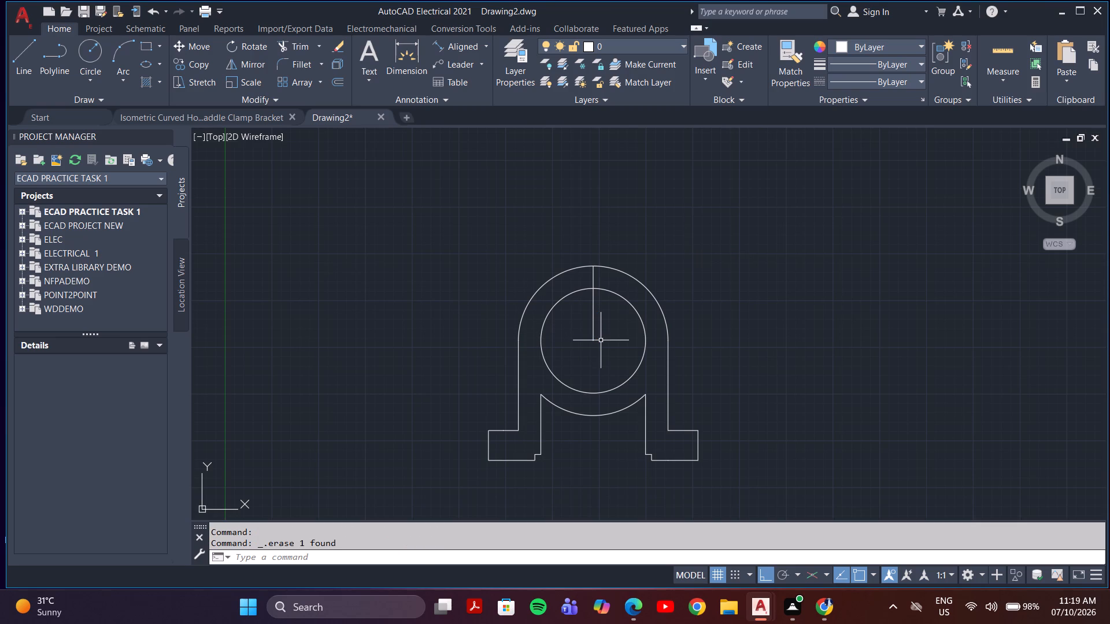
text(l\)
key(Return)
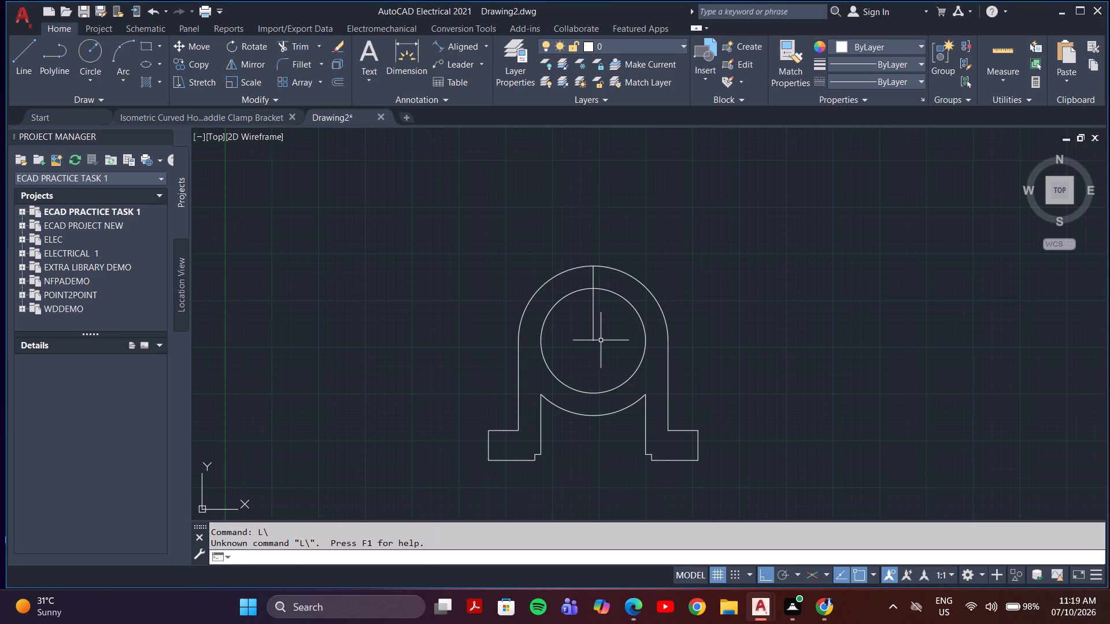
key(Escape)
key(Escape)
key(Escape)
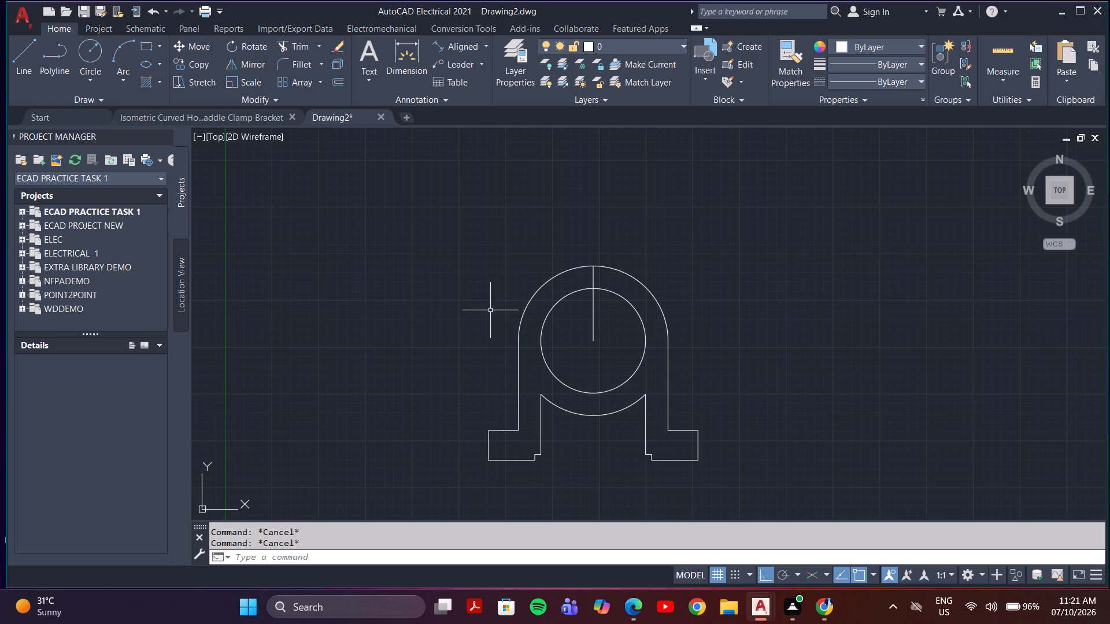
Draw a 7.2 mm vertical line upward from the top of the outer arc.
key(l)
key(Return)
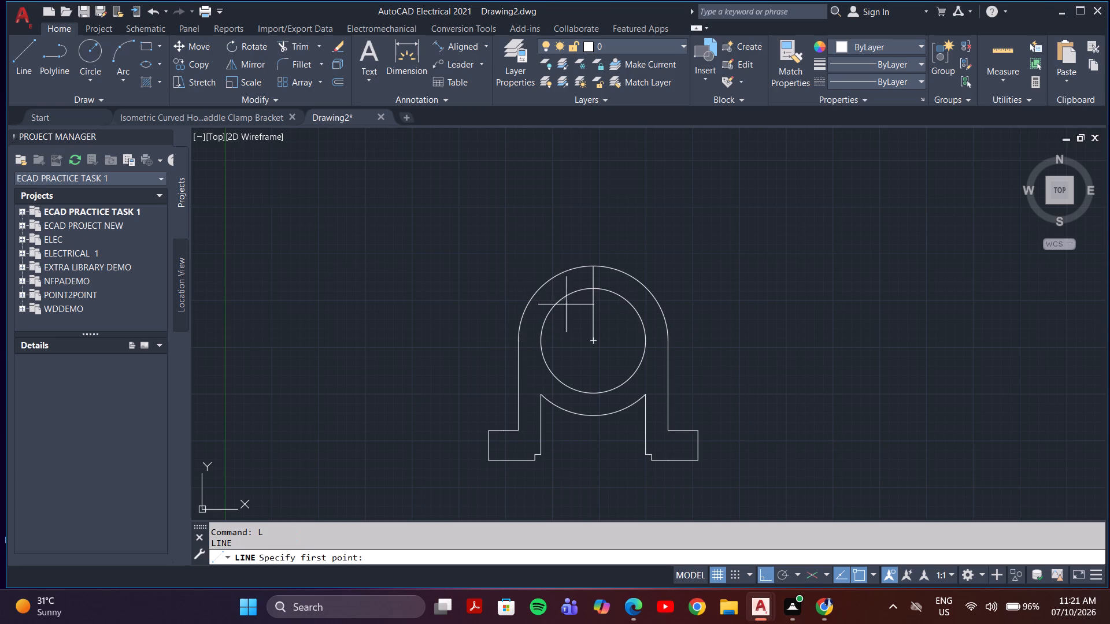
click(591, 266)
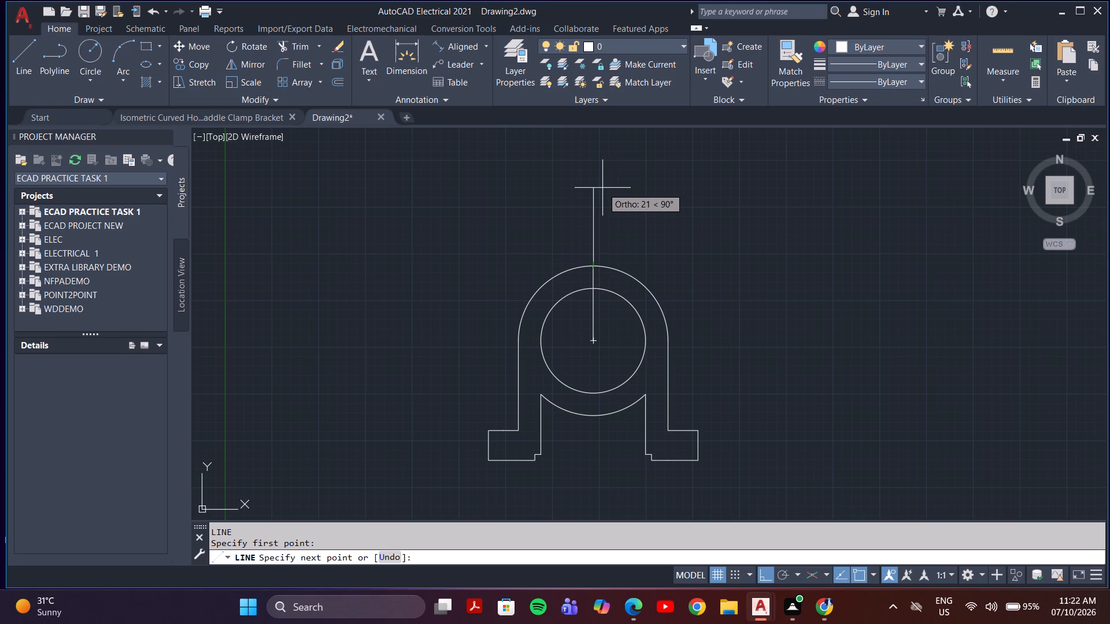
text(7.)
key(2)
key(Return)
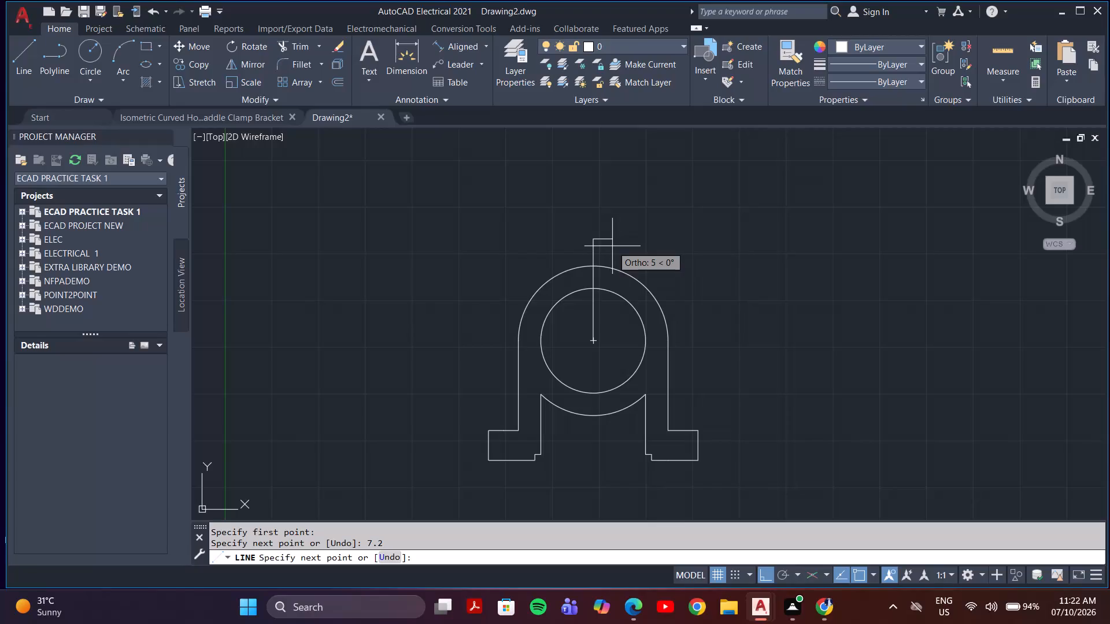
key(Escape)
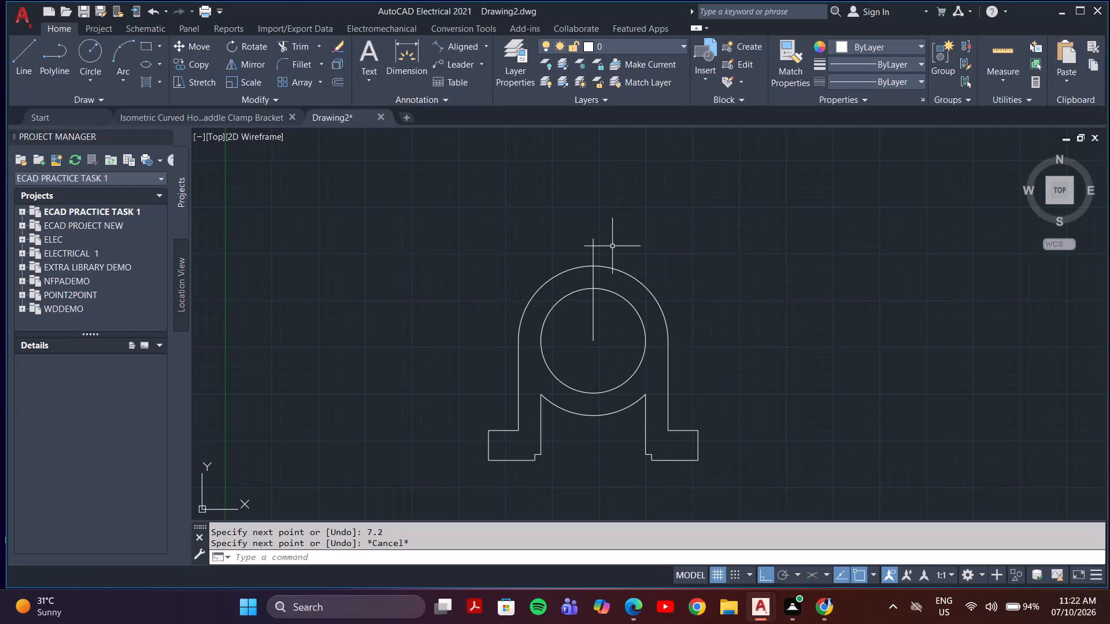
Copy the 7.2 mm vertical line above the outer arc 6 mm to the right.
text(co)
key(Return)
click(593, 248)
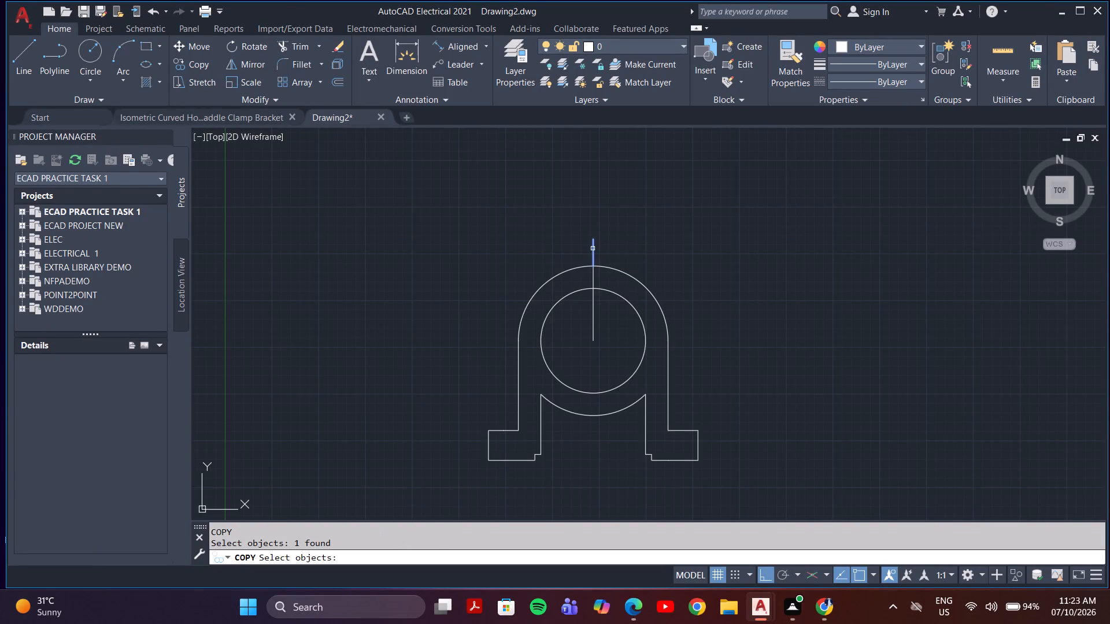
key(Return)
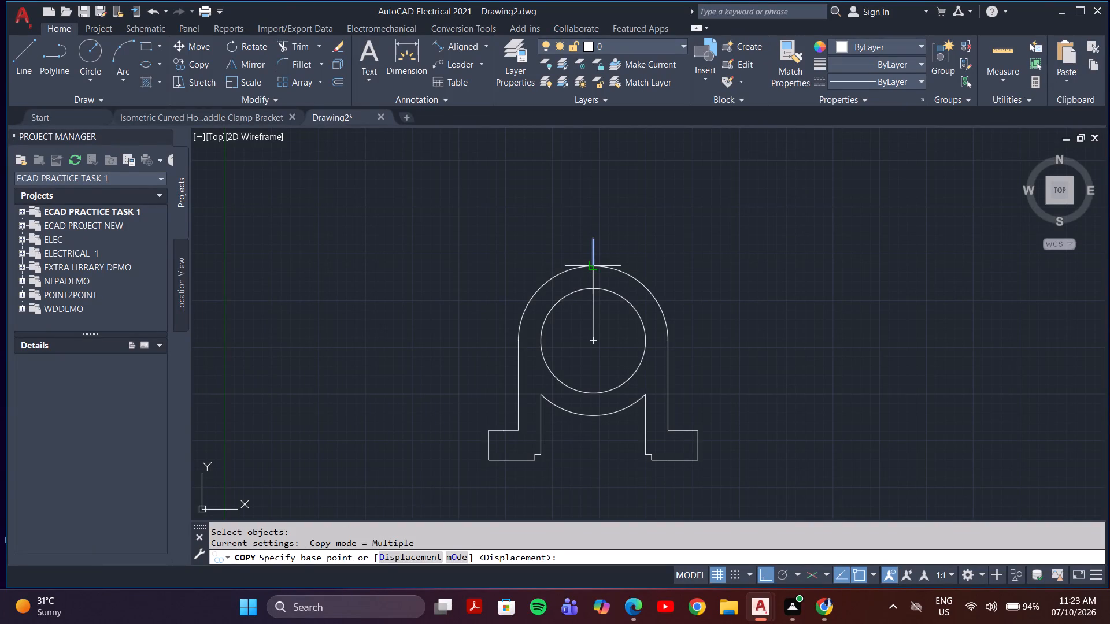
click(591, 268)
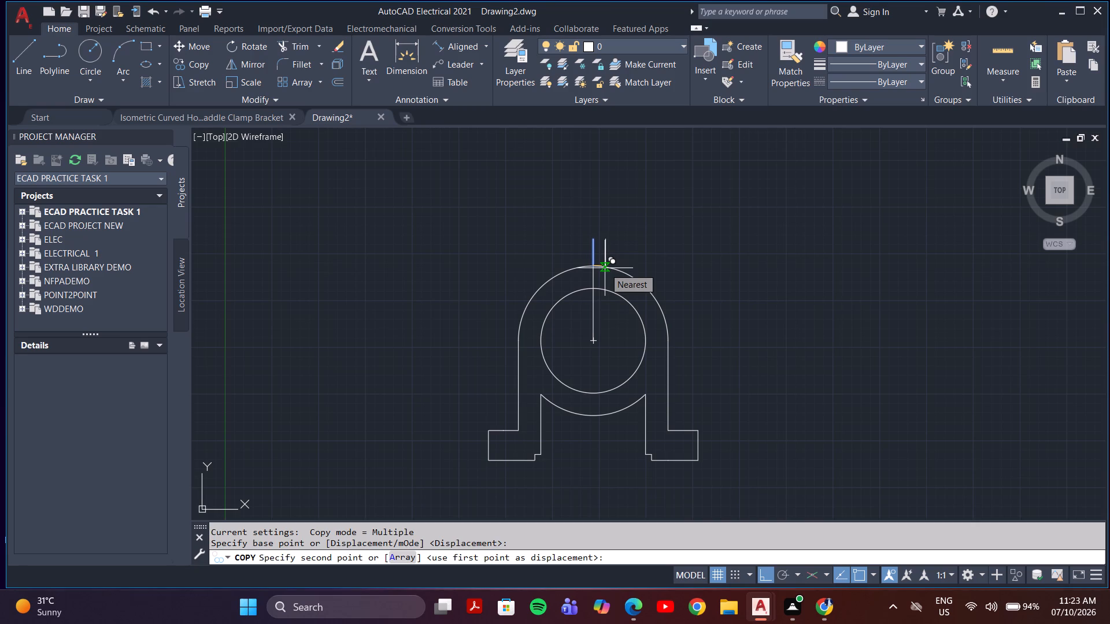
key(6)
key(Return)
key(Escape)
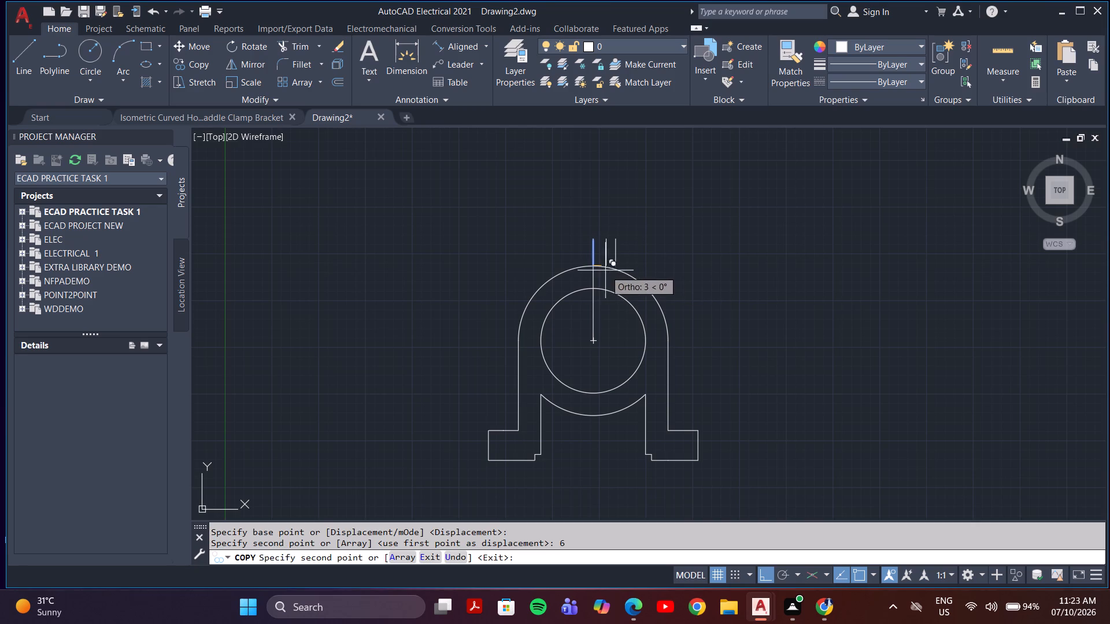
Copy the 7.2 mm vertical line above the outer arc 6 mm to the left.
click(593, 258)
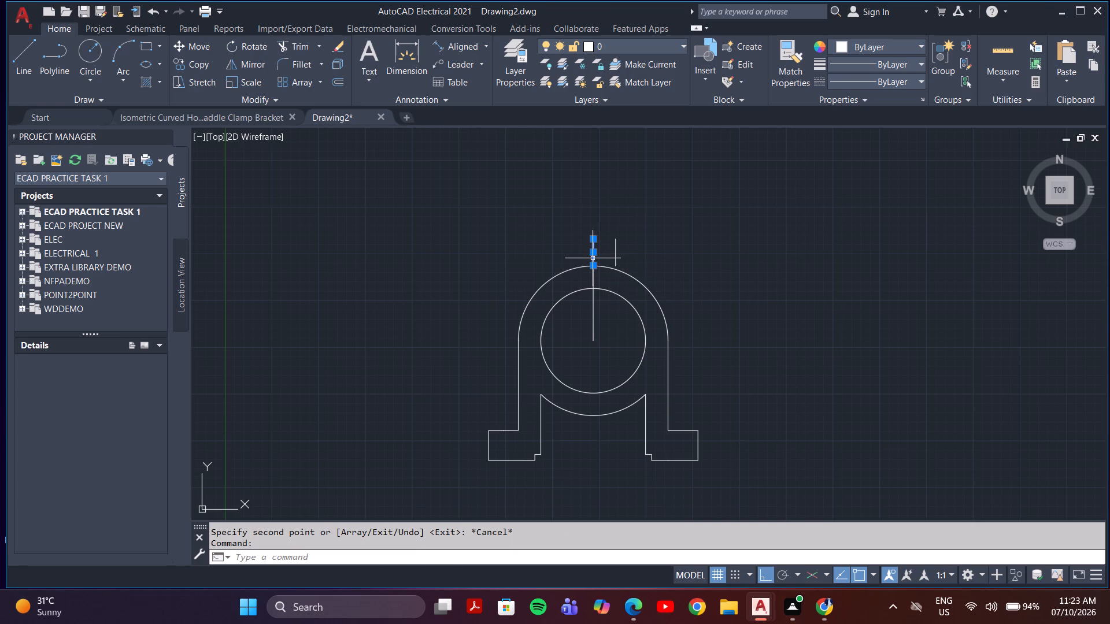
text(co)
key(Return)
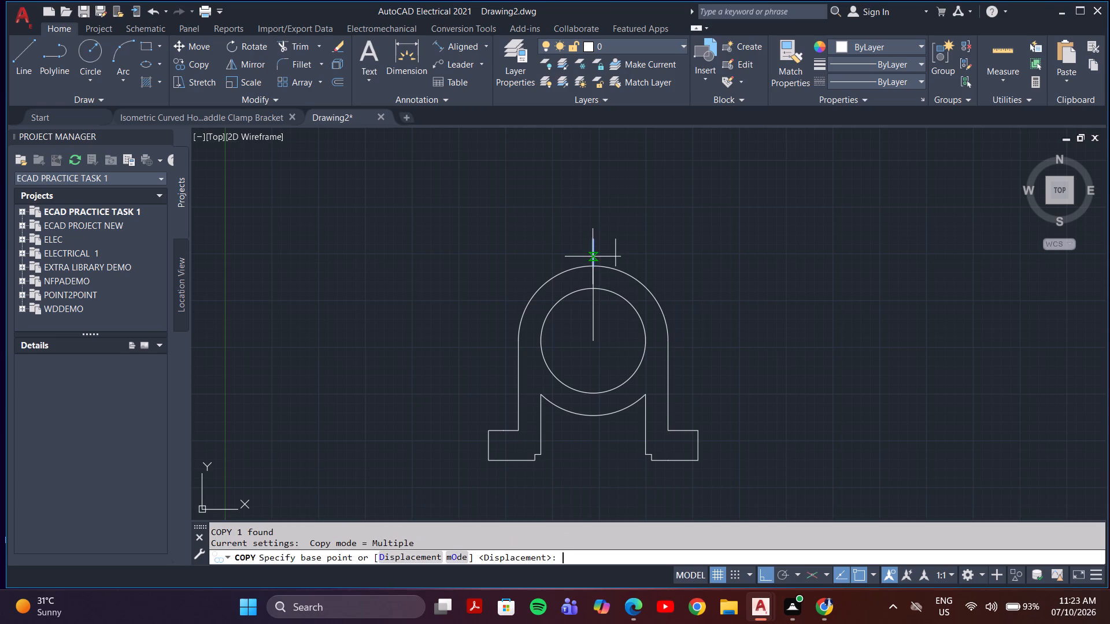
click(593, 265)
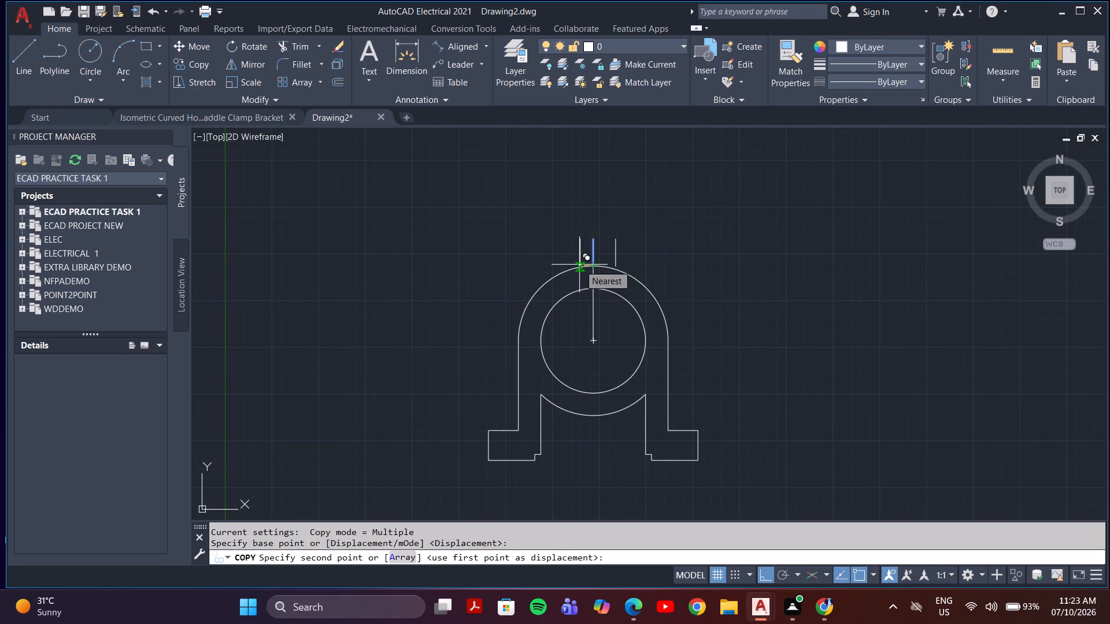
key(6)
key(Return)
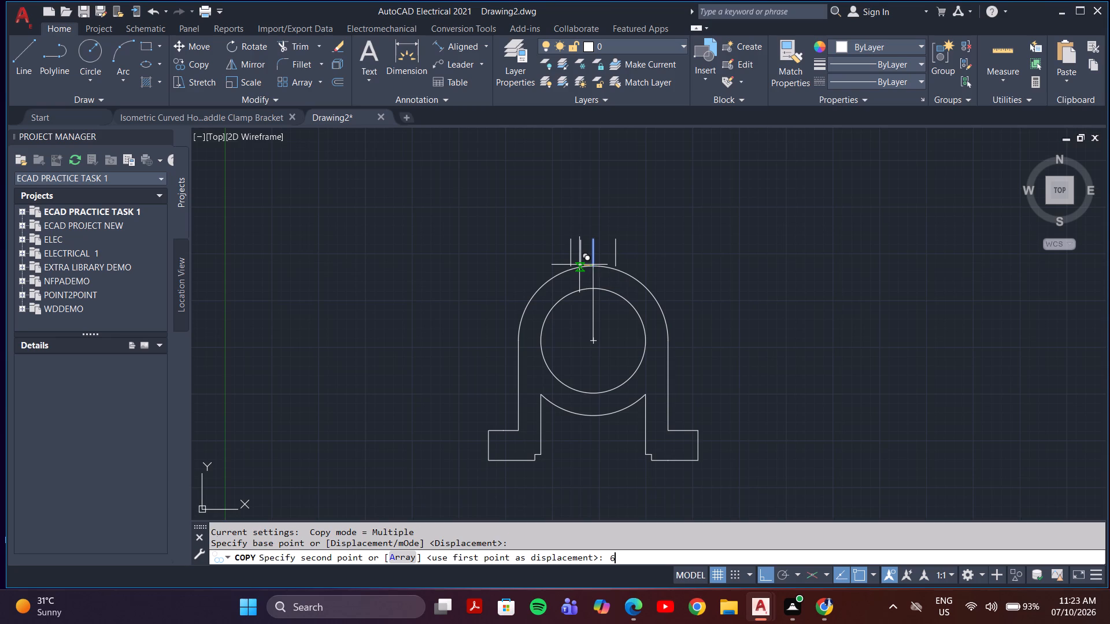
key(Escape)
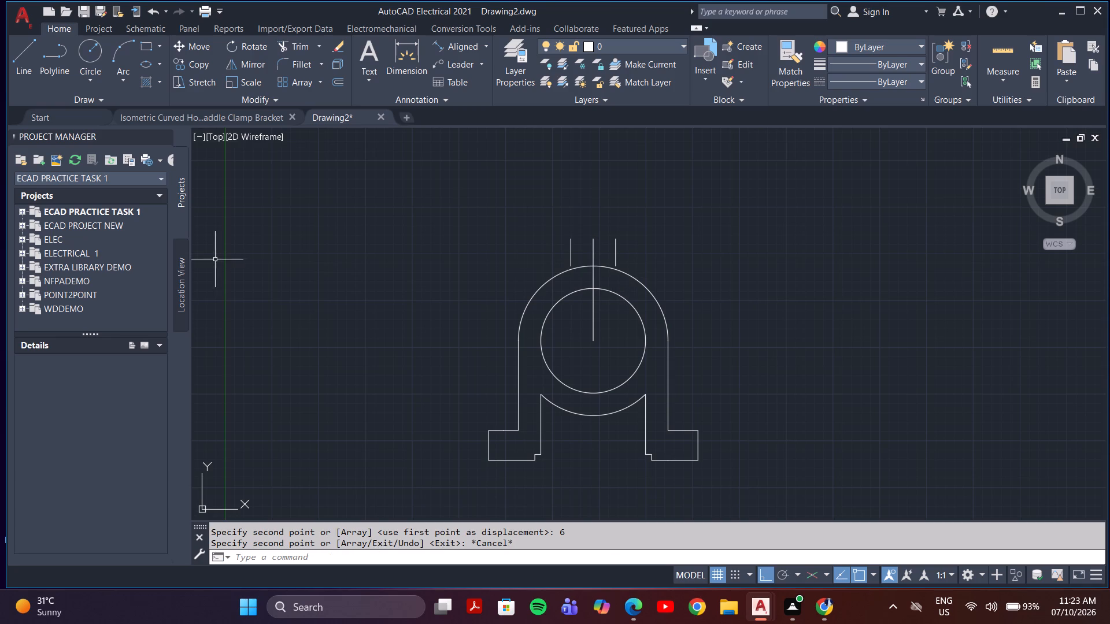
Draw short vertical lines down from the lower ends of the two 6 mm offset lines, crossing the outer arc.
key(l)
key(Return)
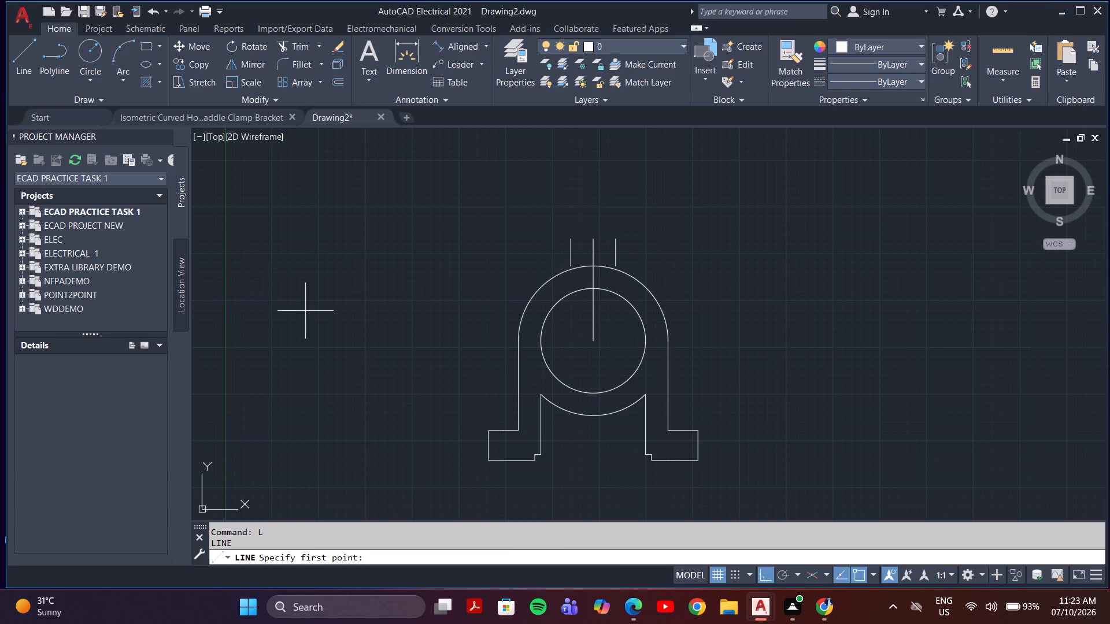
scroll(583, 266, up, 2)
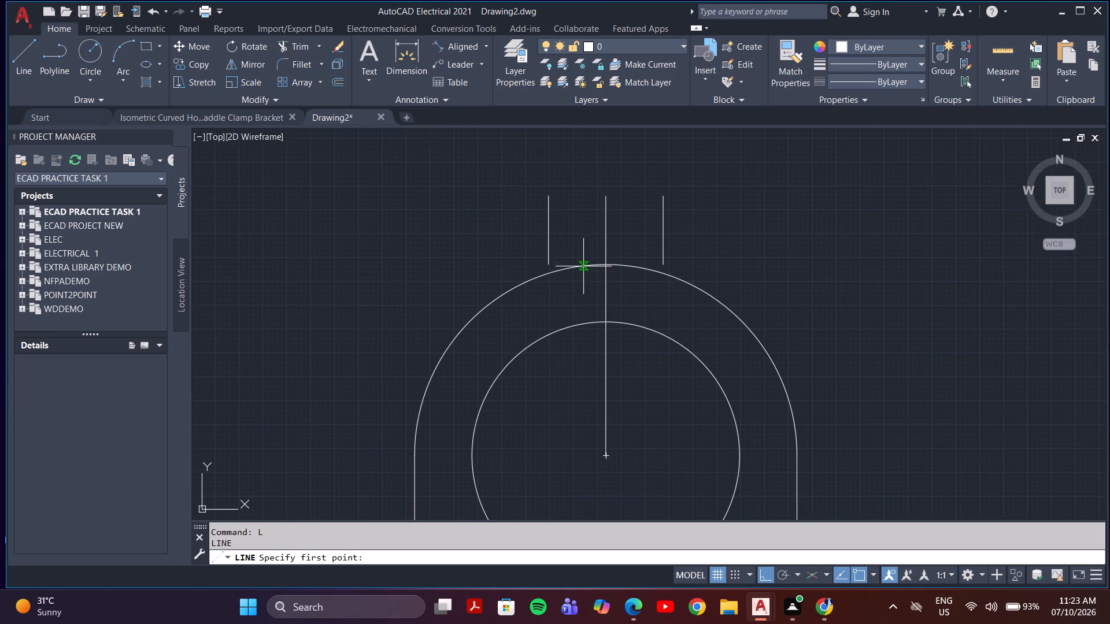
click(547, 261)
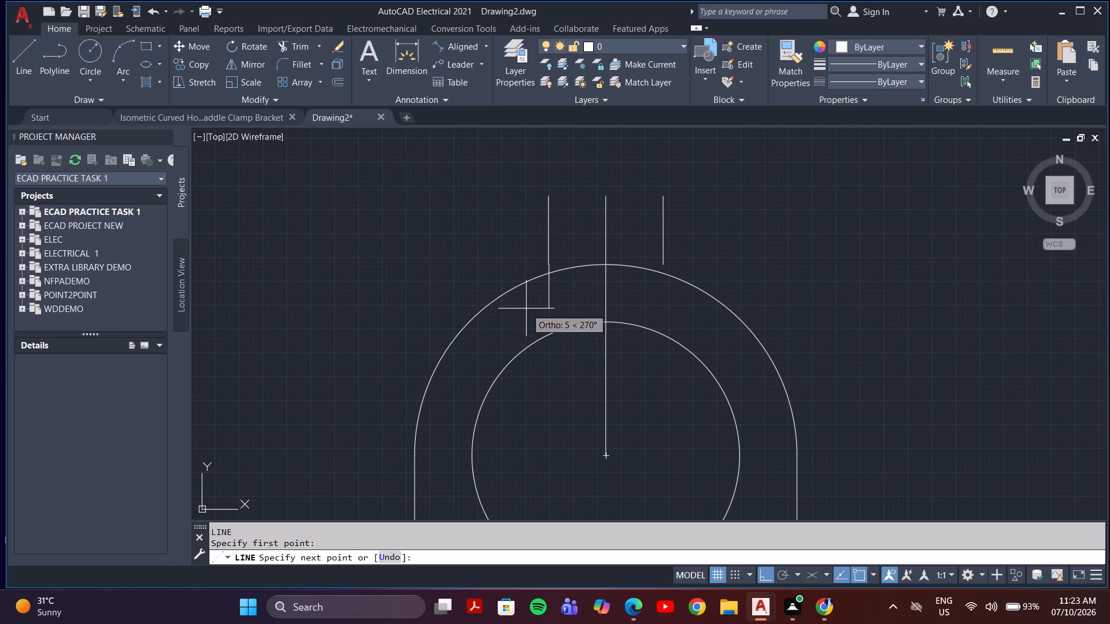
key(Escape)
key(space)
click(550, 263)
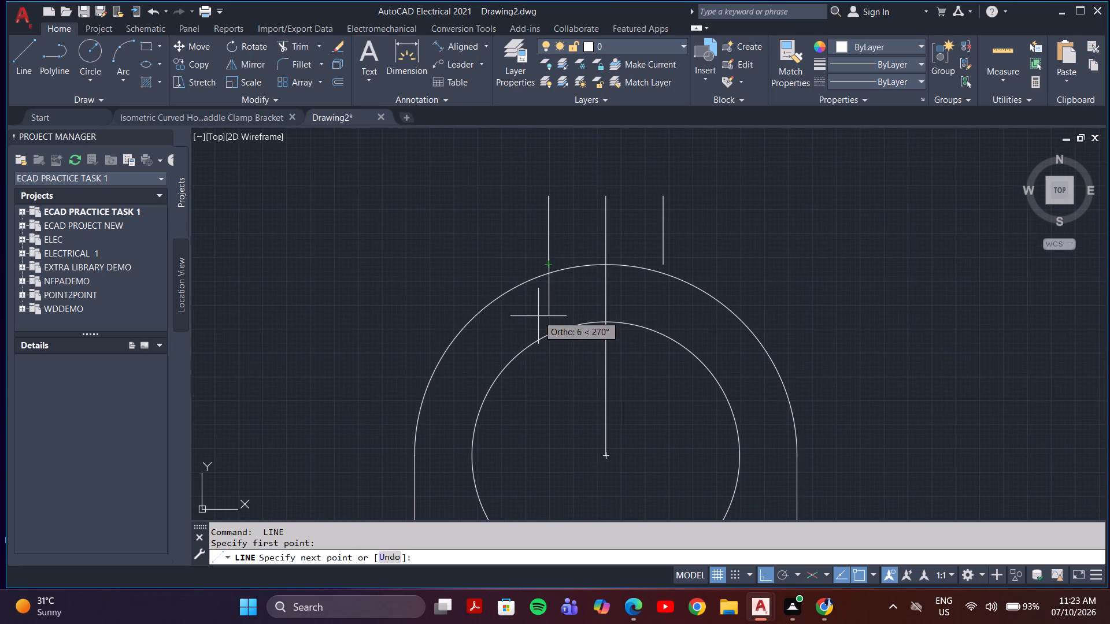
click(538, 313)
key(space)
key(space)
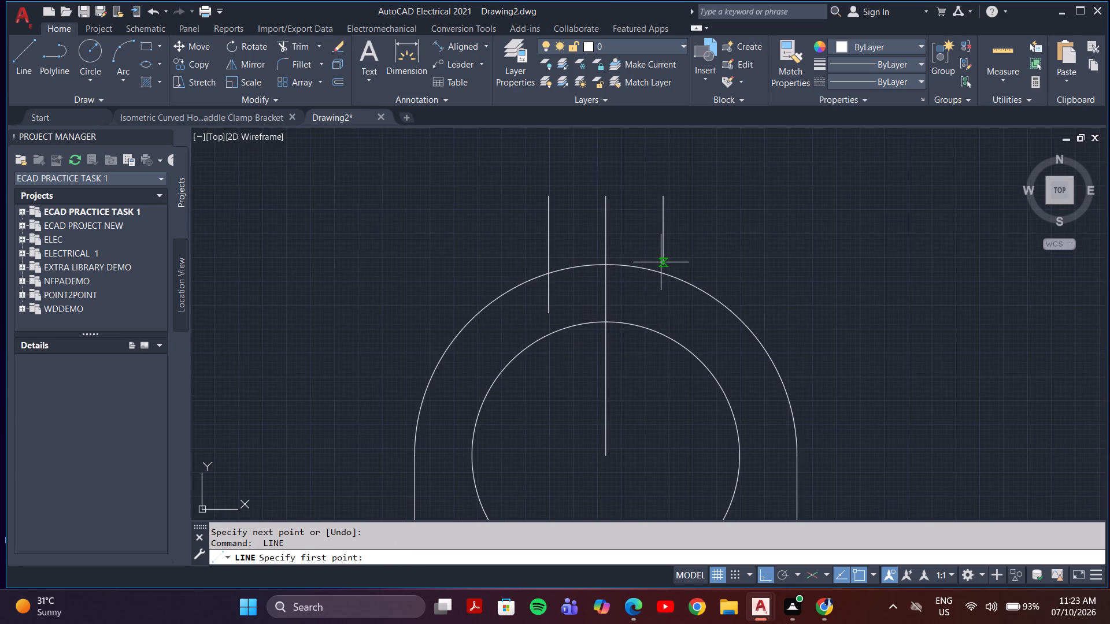
click(661, 264)
click(658, 313)
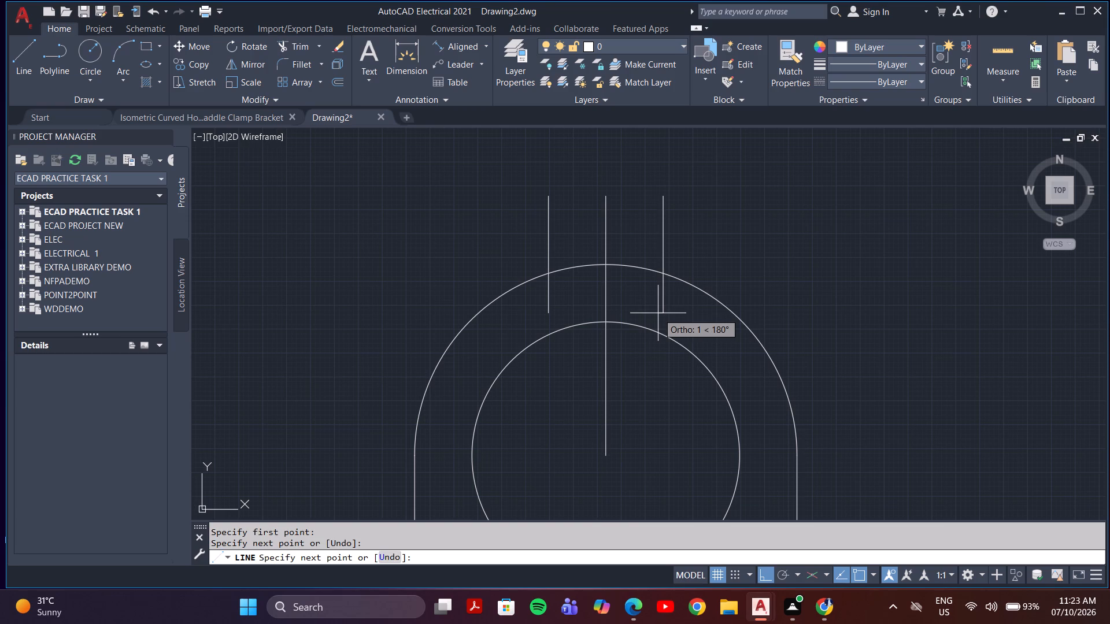
key(Escape)
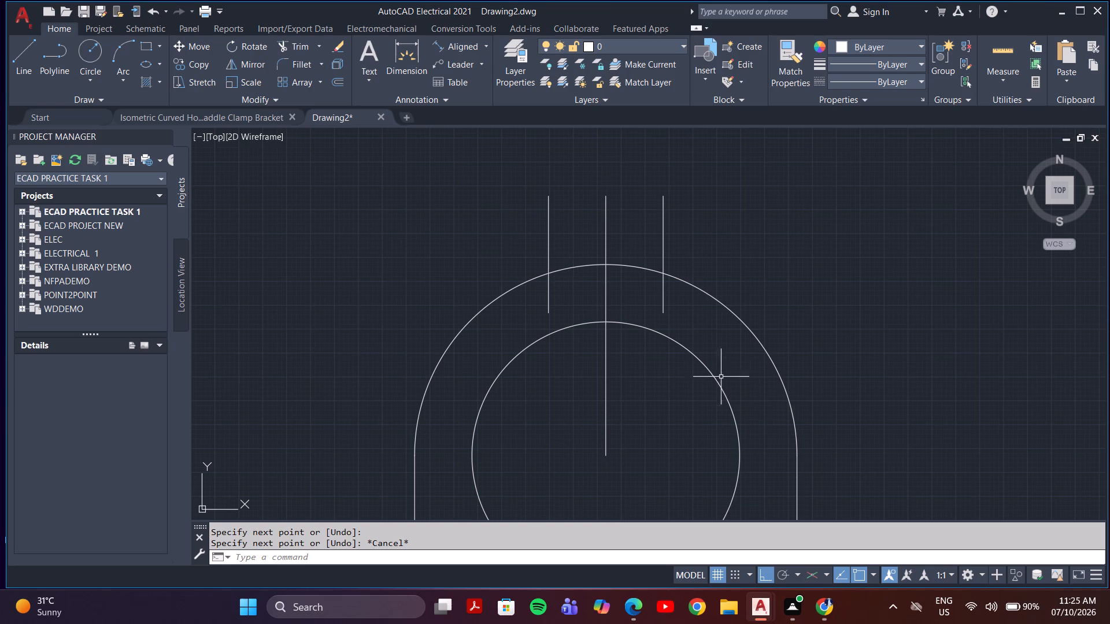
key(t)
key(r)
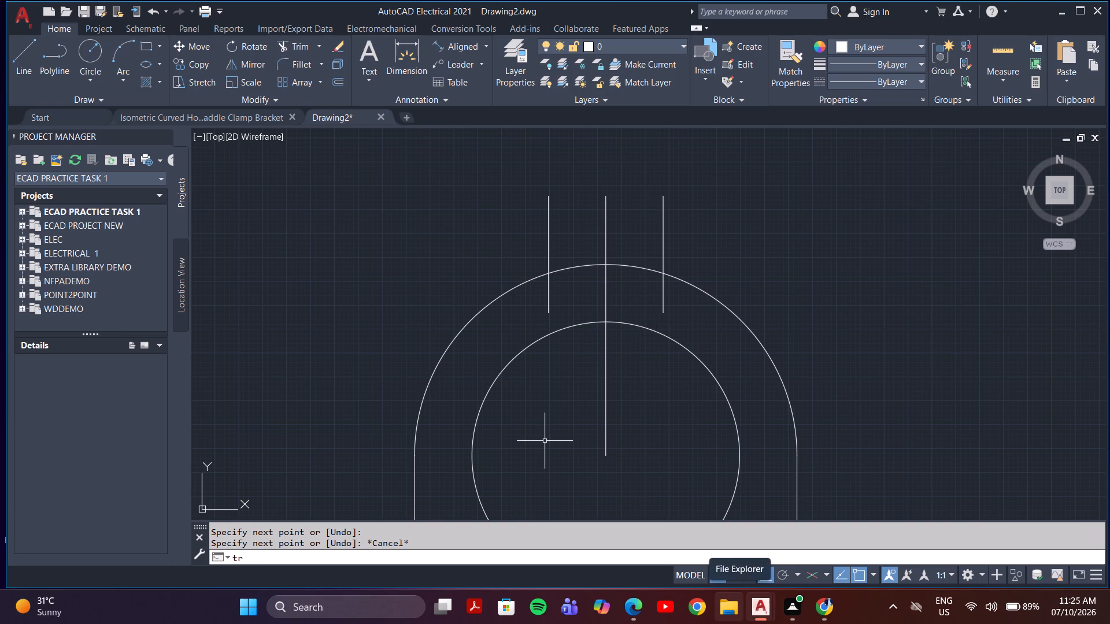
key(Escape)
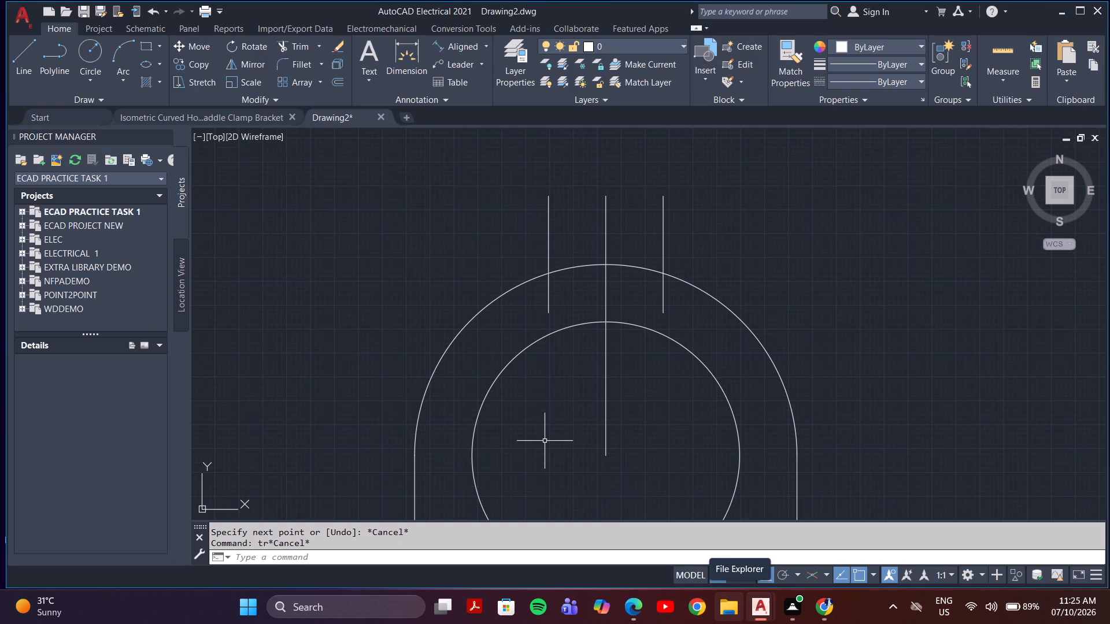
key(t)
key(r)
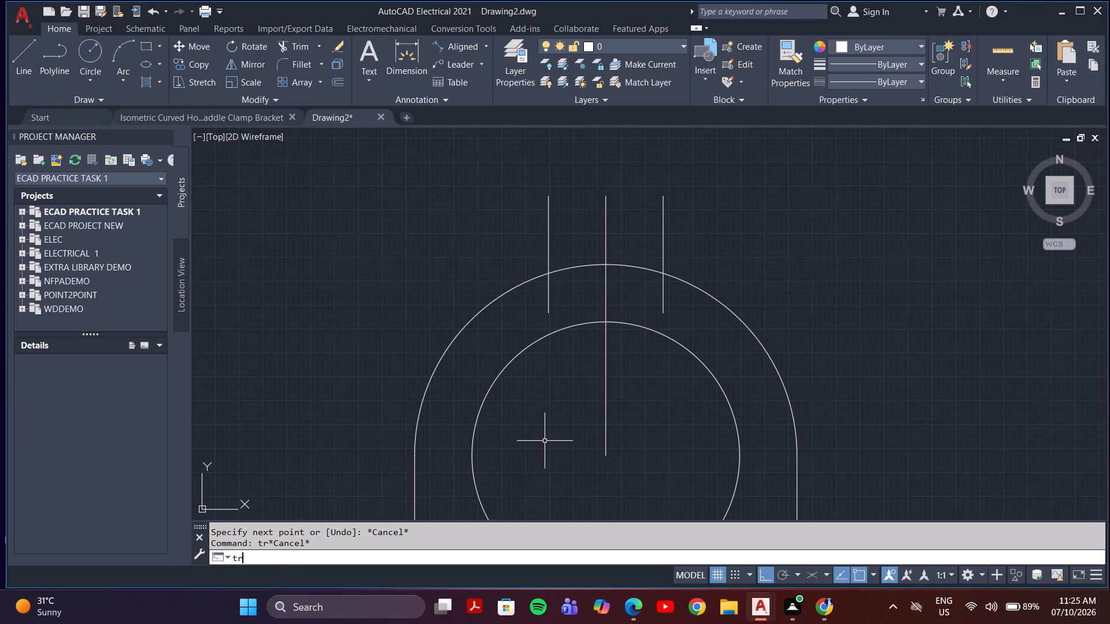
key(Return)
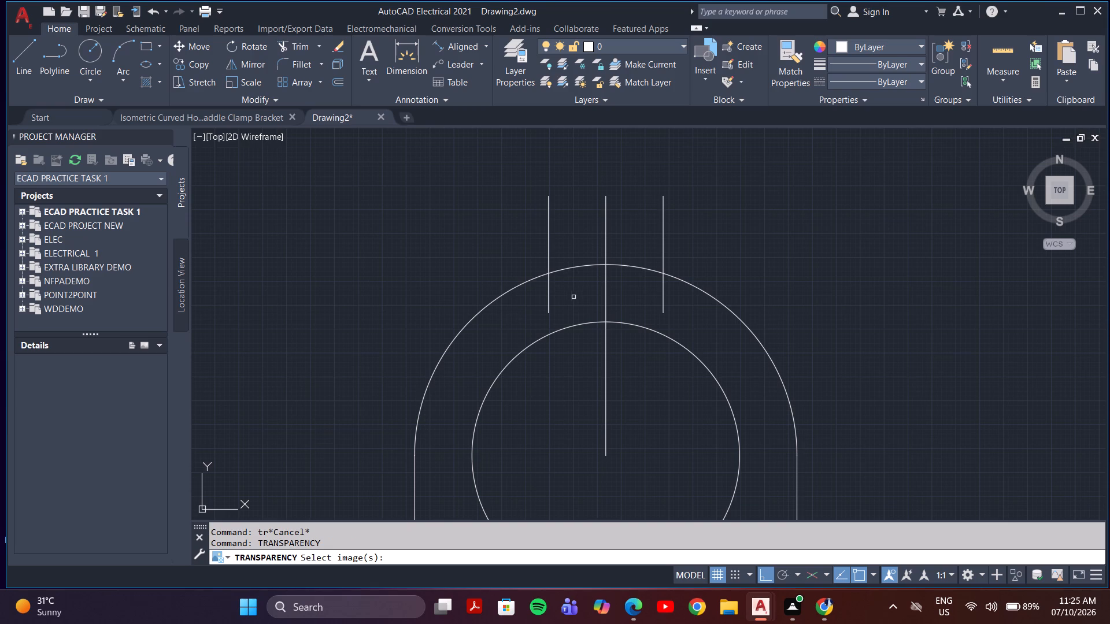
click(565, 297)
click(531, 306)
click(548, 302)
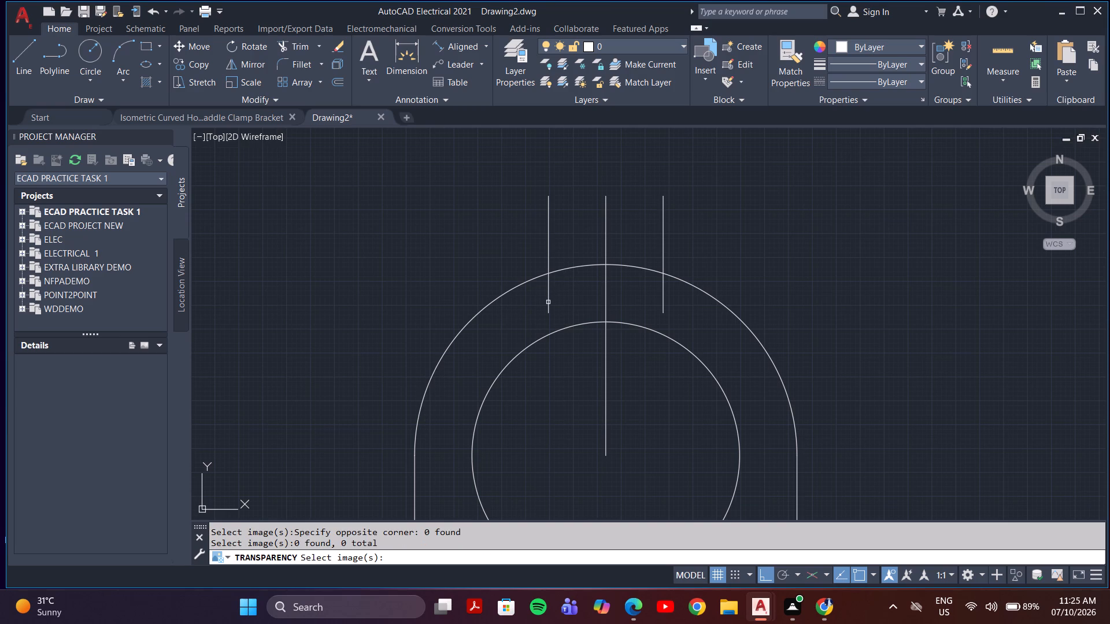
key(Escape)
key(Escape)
Trim the ends of the two side lines below the outer arc and the part of the centre line inside the bore.
text(tr)
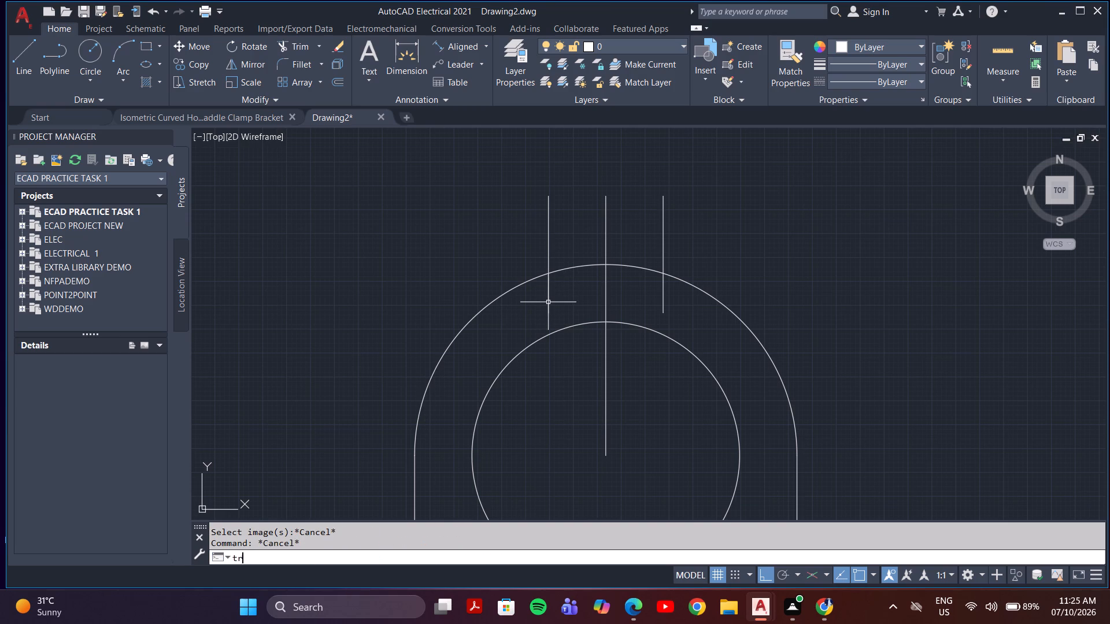
key(Return)
click(548, 303)
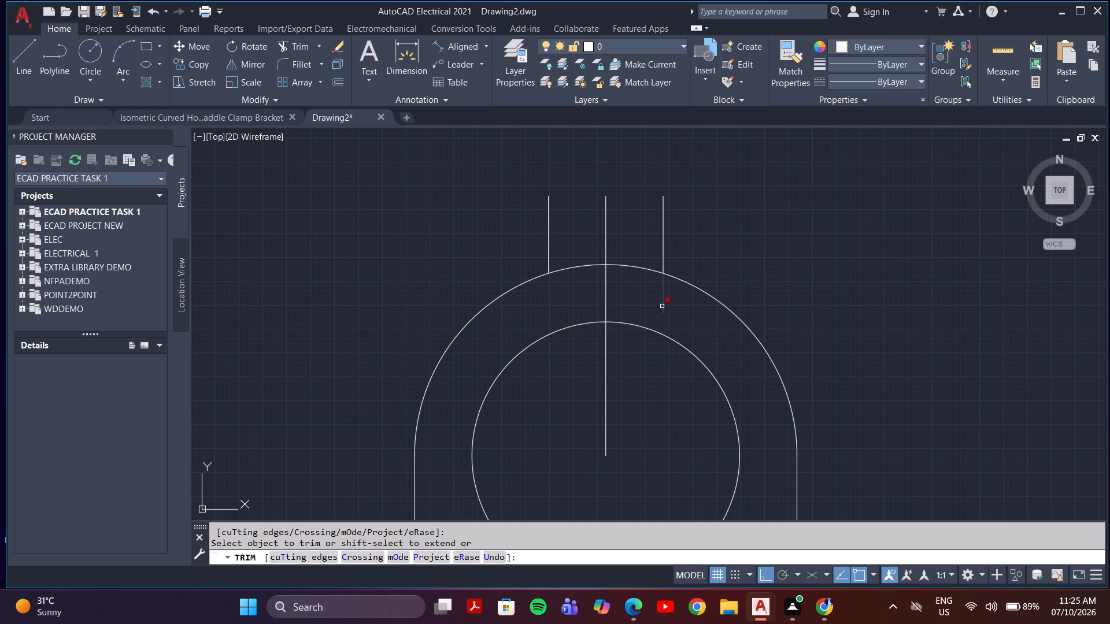
click(662, 306)
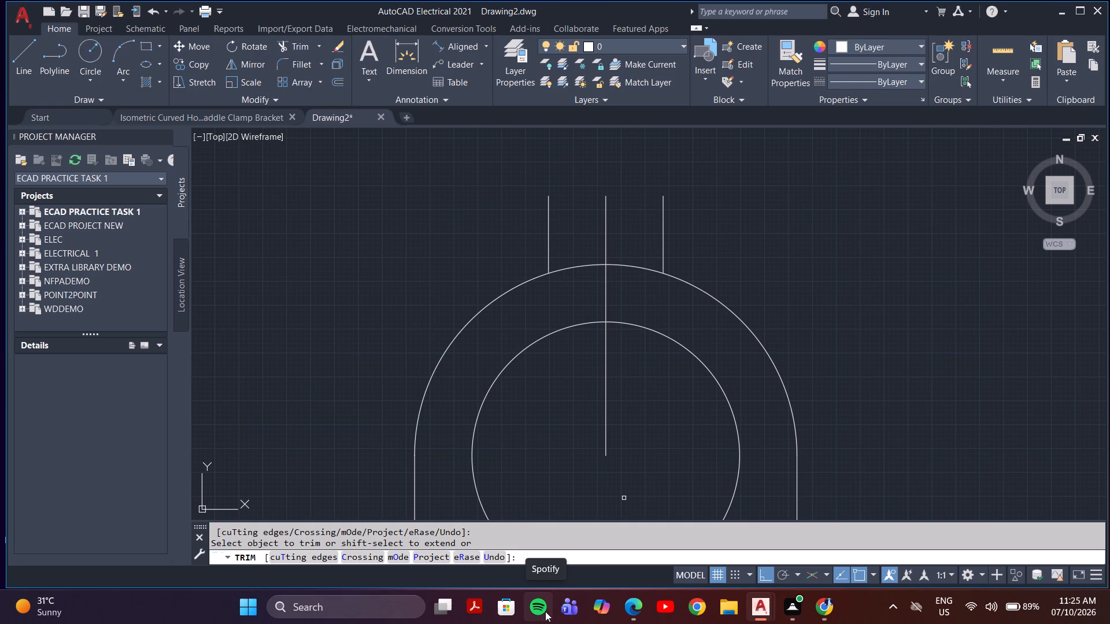
click(602, 419)
click(610, 423)
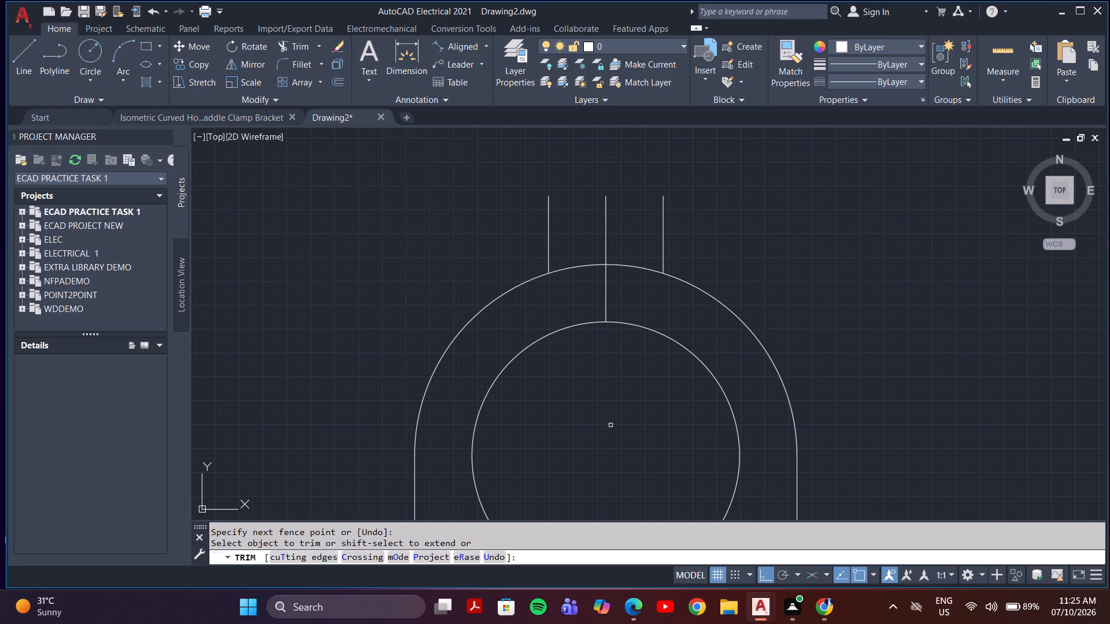
key(Escape)
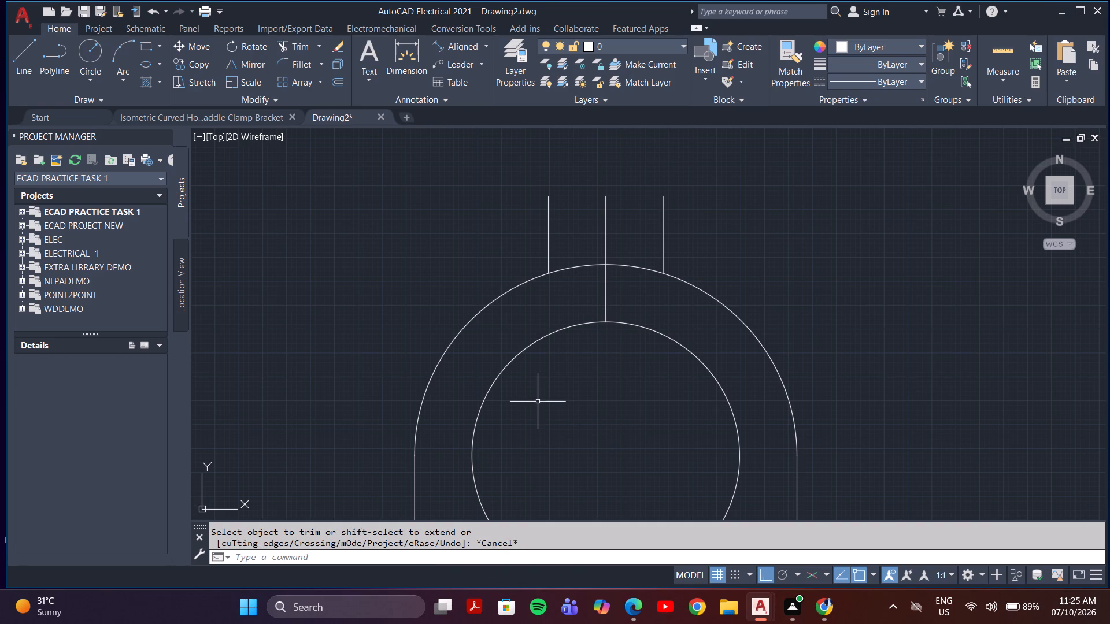
key(space)
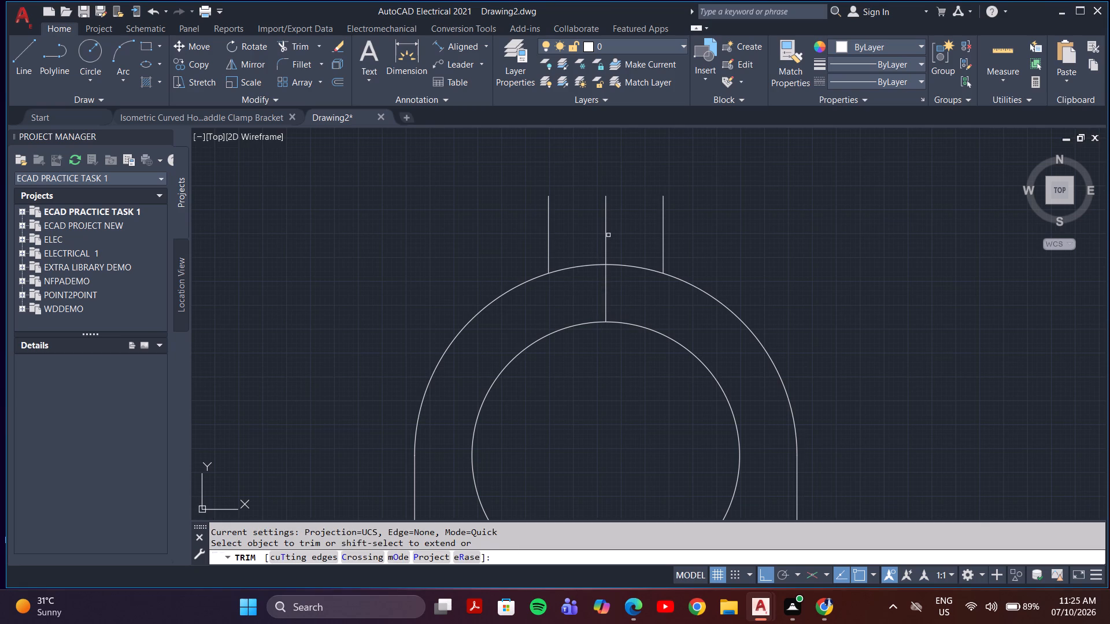
key(Escape)
Copy both segments of the vertical centre line above the bore 1 mm to the right and 1 mm to the left.
click(608, 235)
click(602, 239)
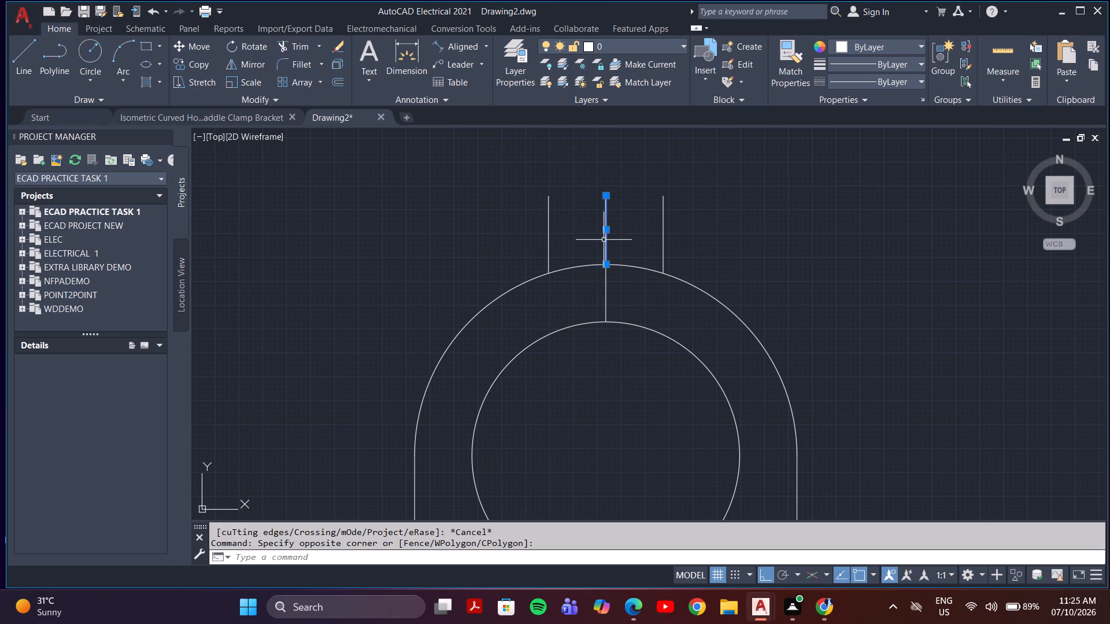
click(614, 286)
click(605, 294)
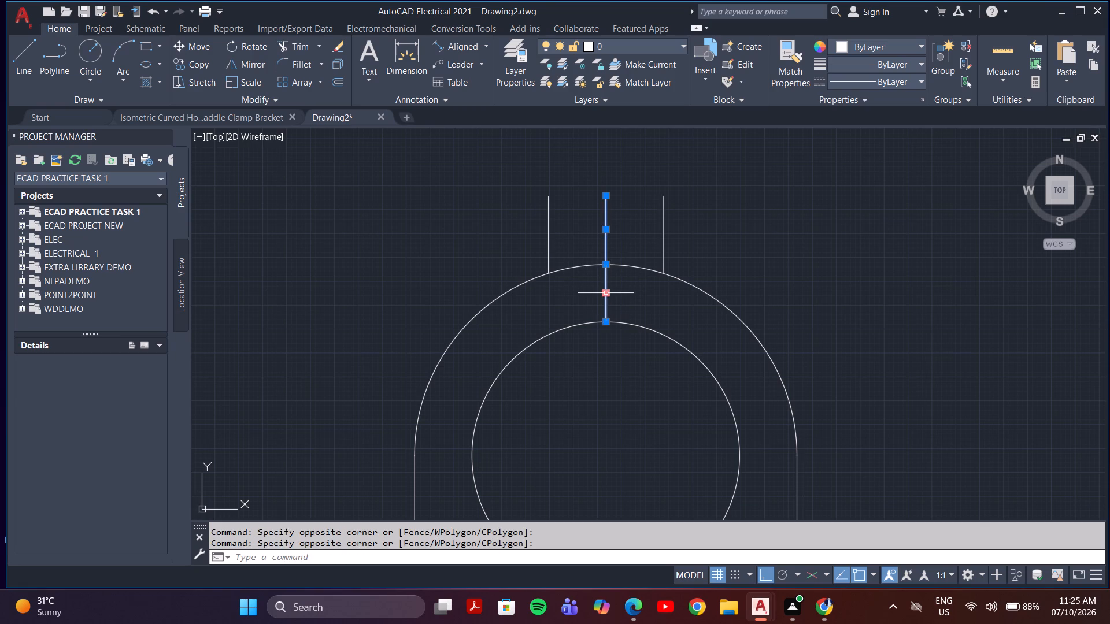
text(co)
key(Return)
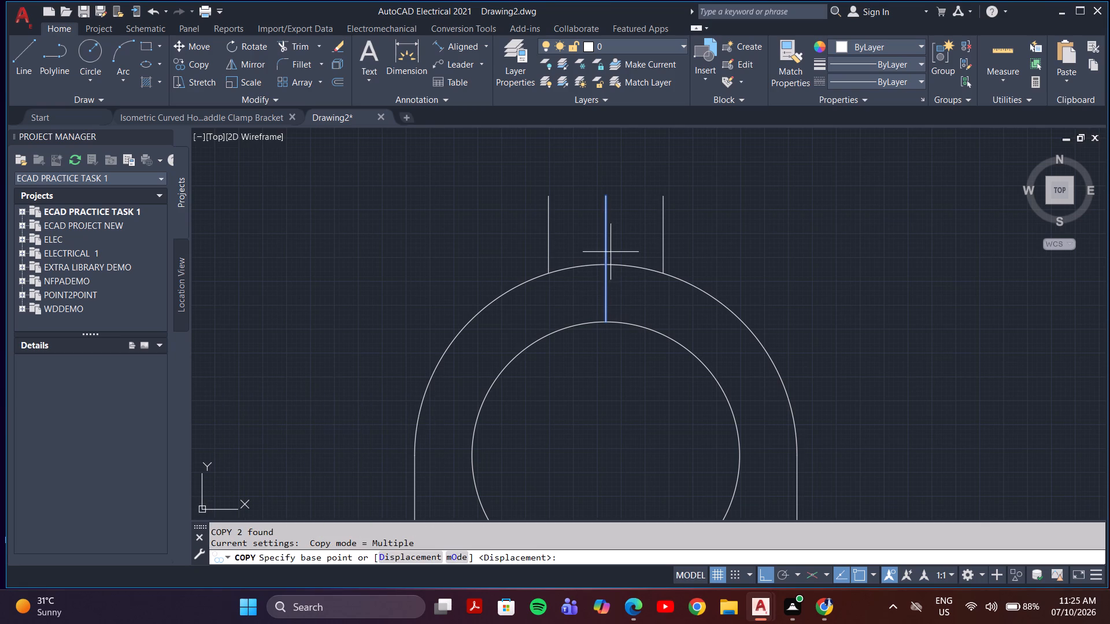
click(606, 265)
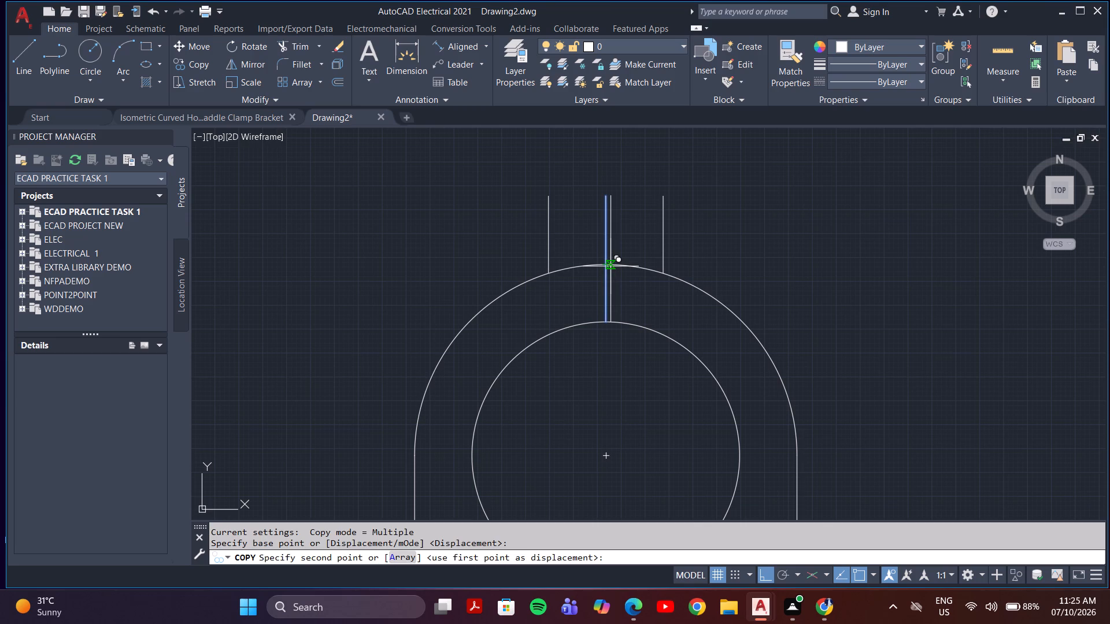
key(1)
key(Return)
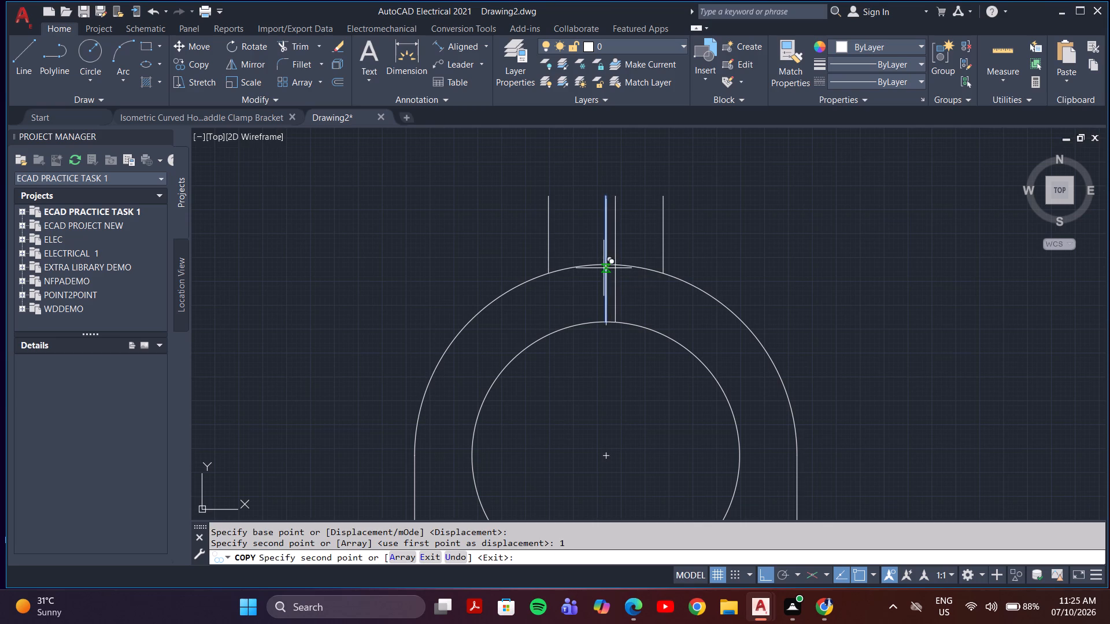
key(1)
key(Return)
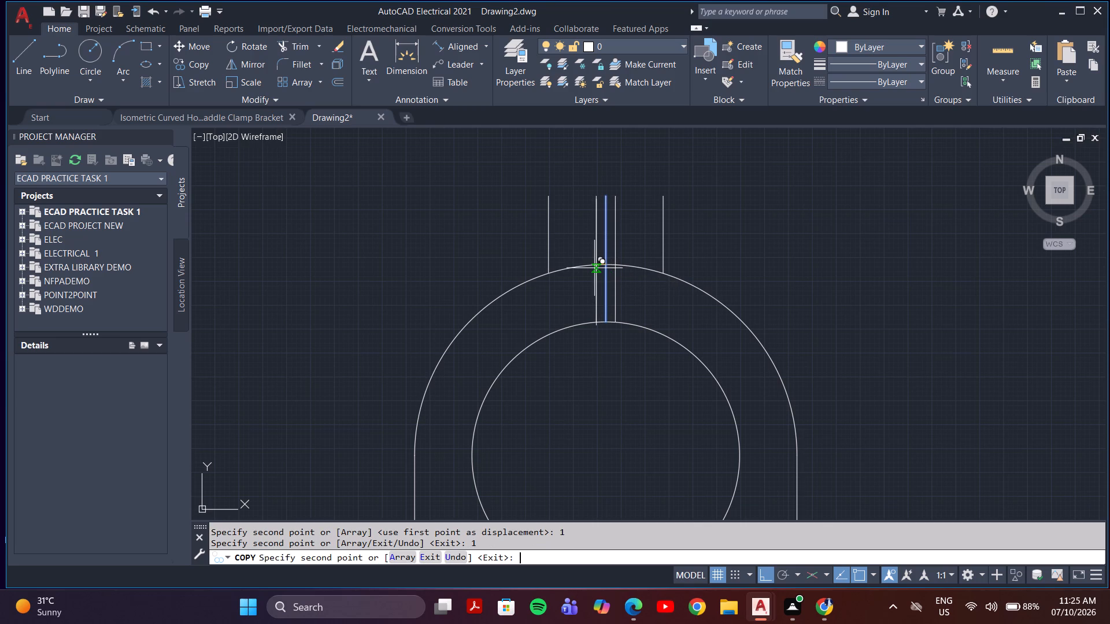
key(Escape)
Draw short vertical lines down from the lower ends of the two 1 mm offset lines, crossing the bore's top edge.
scroll(602, 323, up, 6)
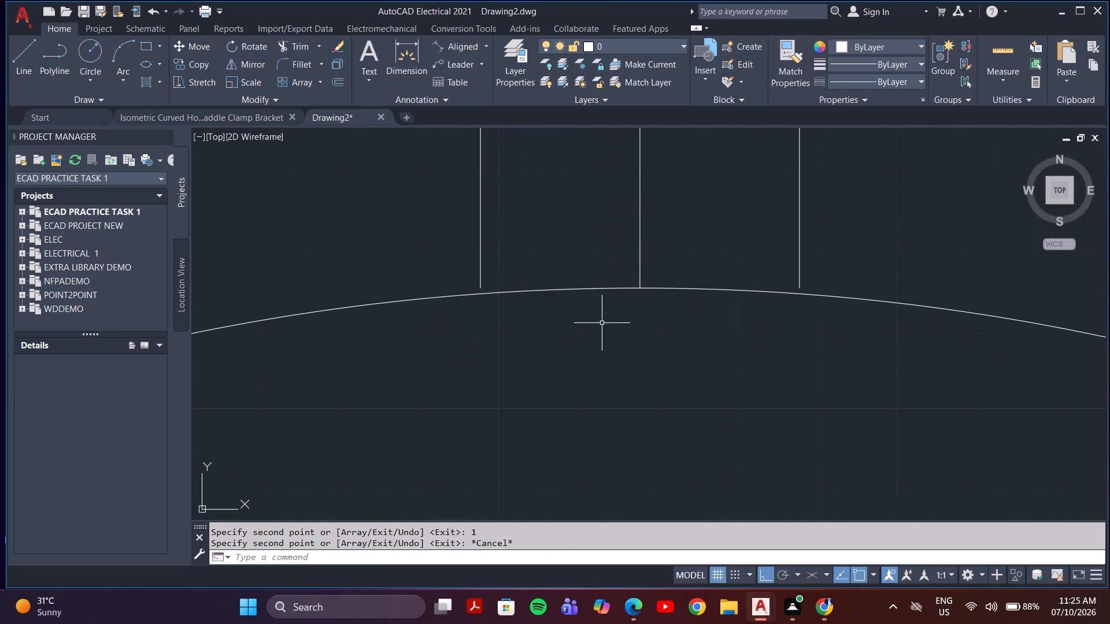
key(l)
key(Return)
click(800, 288)
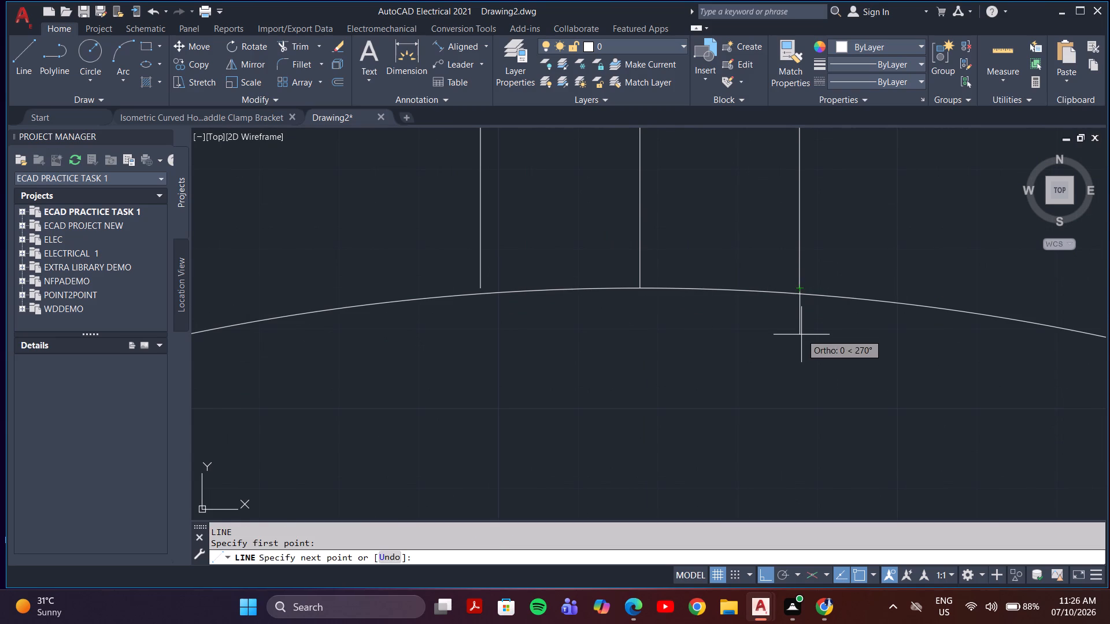
click(801, 336)
key(space)
key(space)
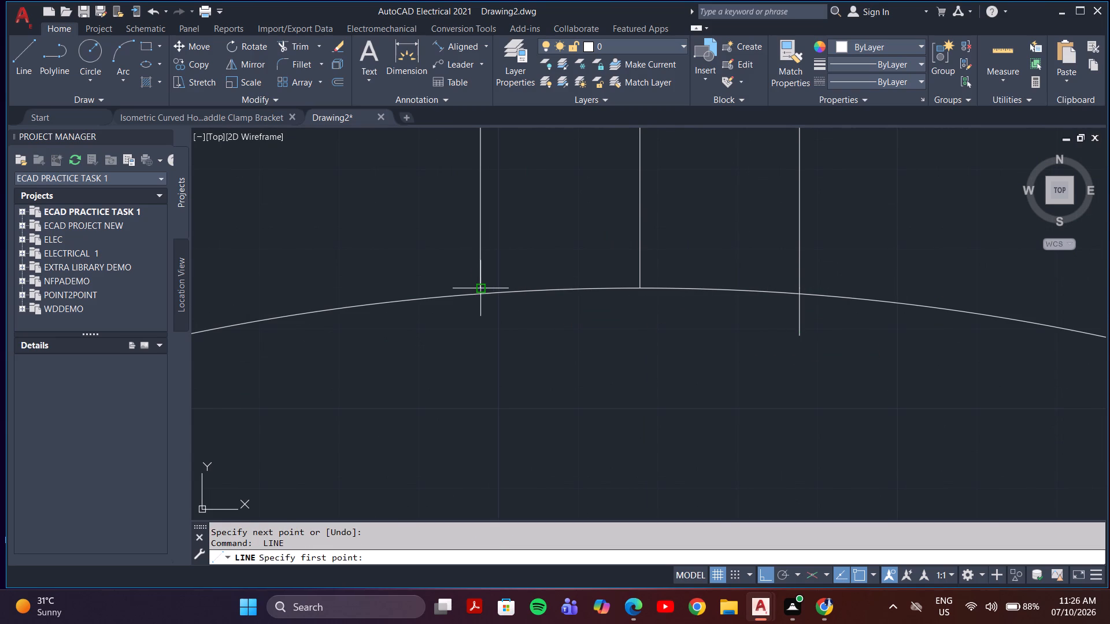
click(479, 287)
click(471, 331)
key(Escape)
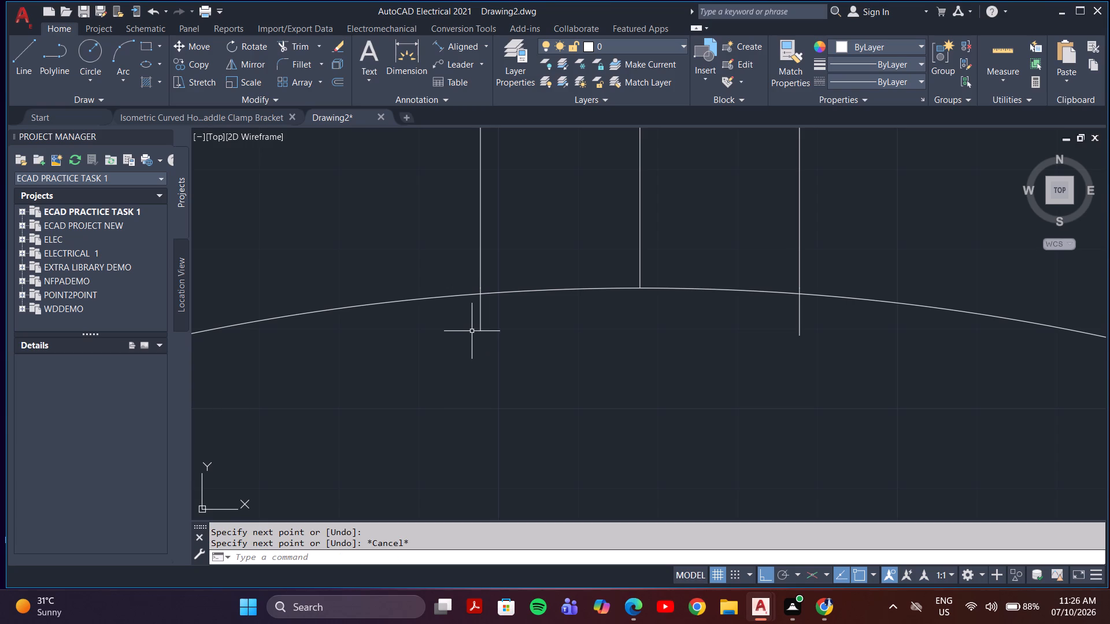
Trim the ends of the two 1 mm offset lines that extend below the bore's top edge.
text(tr)
key(Return)
click(469, 316)
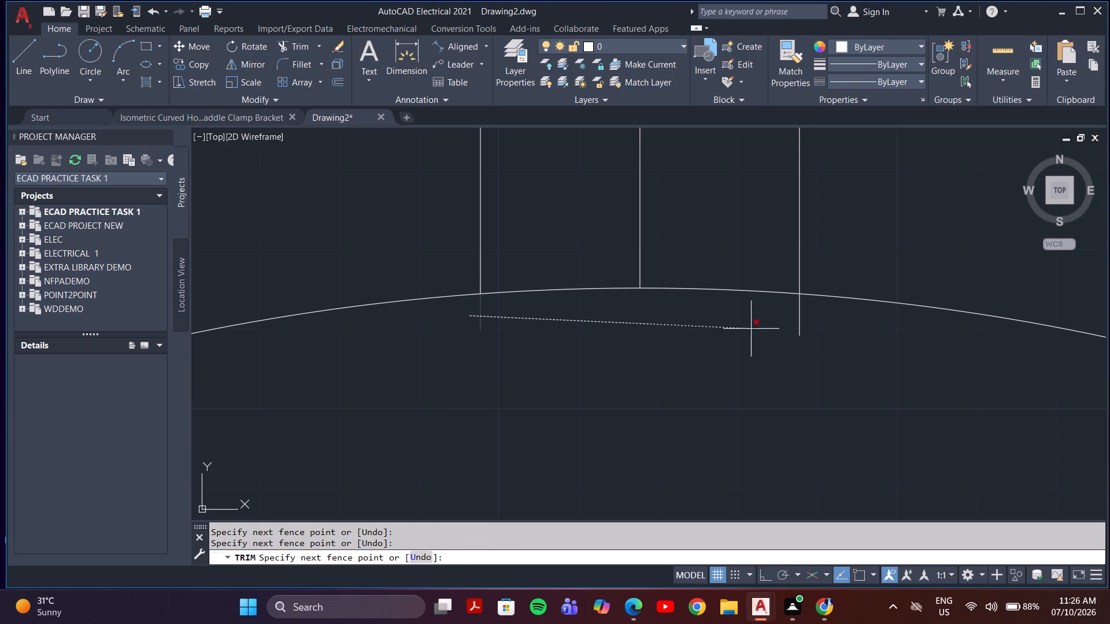
click(818, 320)
Remove both segments of the vertical centre line between the two slot lines above the bore using Trim.
scroll(816, 322, down, 5)
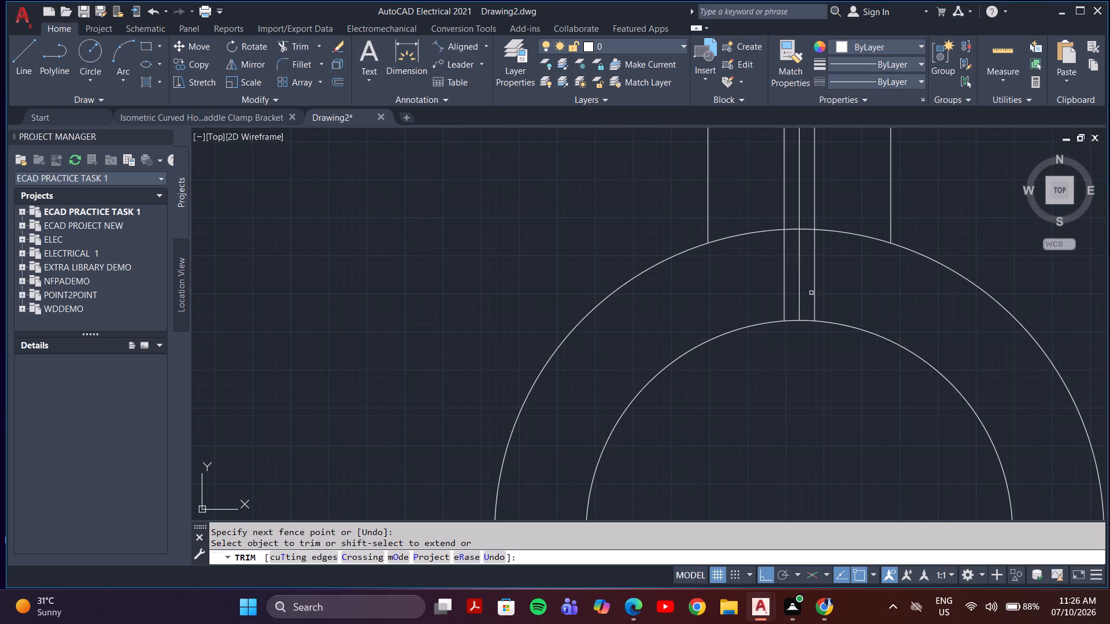
click(801, 295)
scroll(802, 253, down, 3)
middle_drag(801, 257, 802, 326)
scroll(802, 326, down, 1)
scroll(800, 313, up, 4)
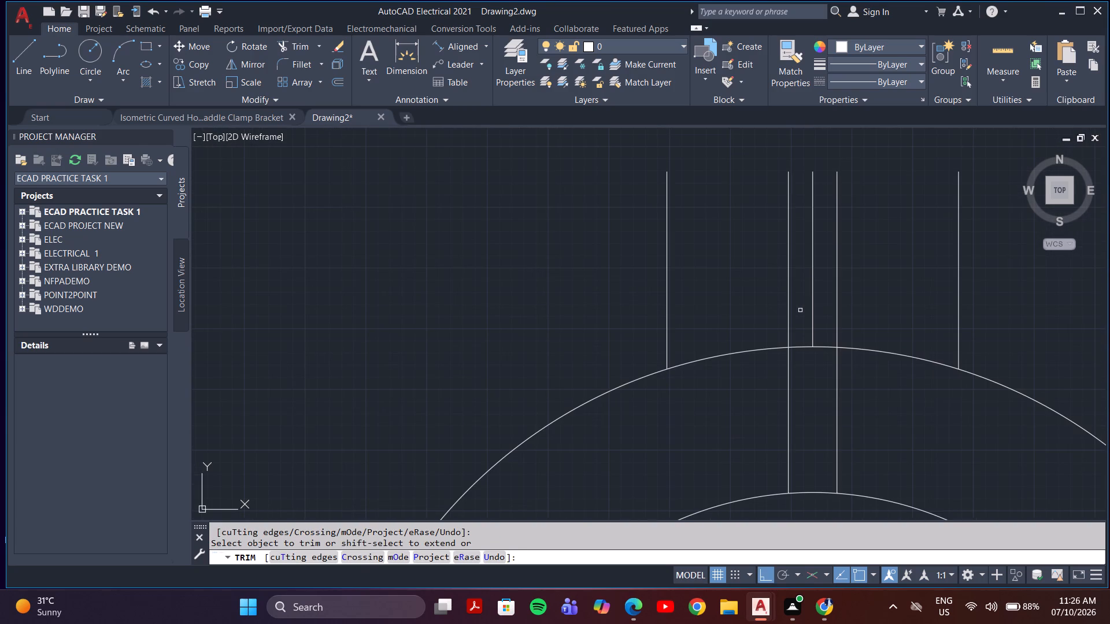
click(812, 291)
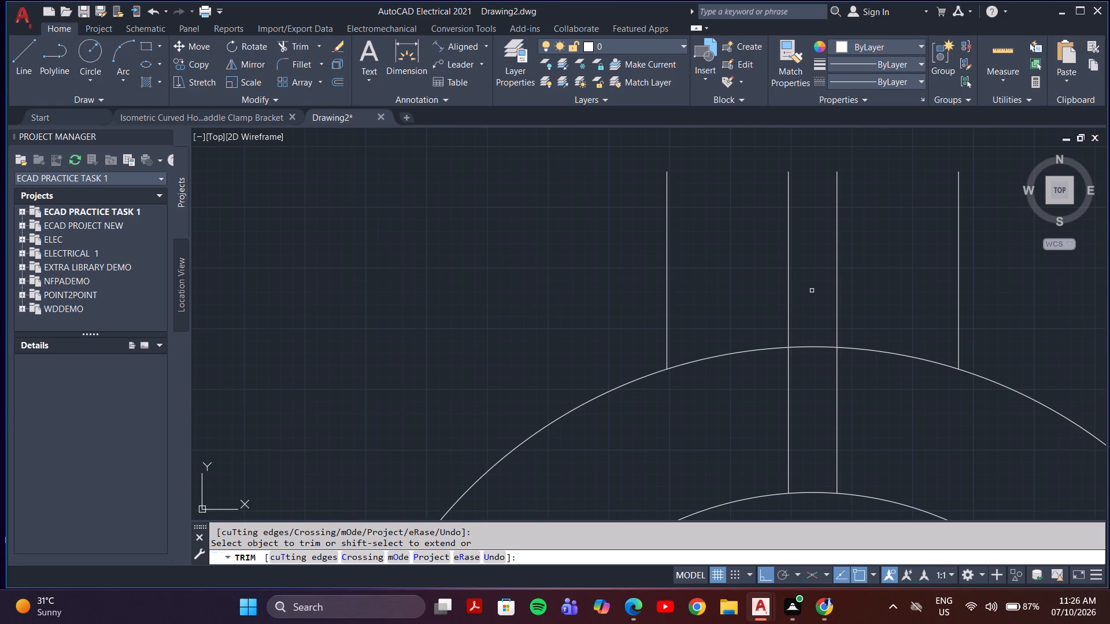
Trim the outer arc and the bore circle between the two slot lines to open the slot into the bore.
click(812, 291)
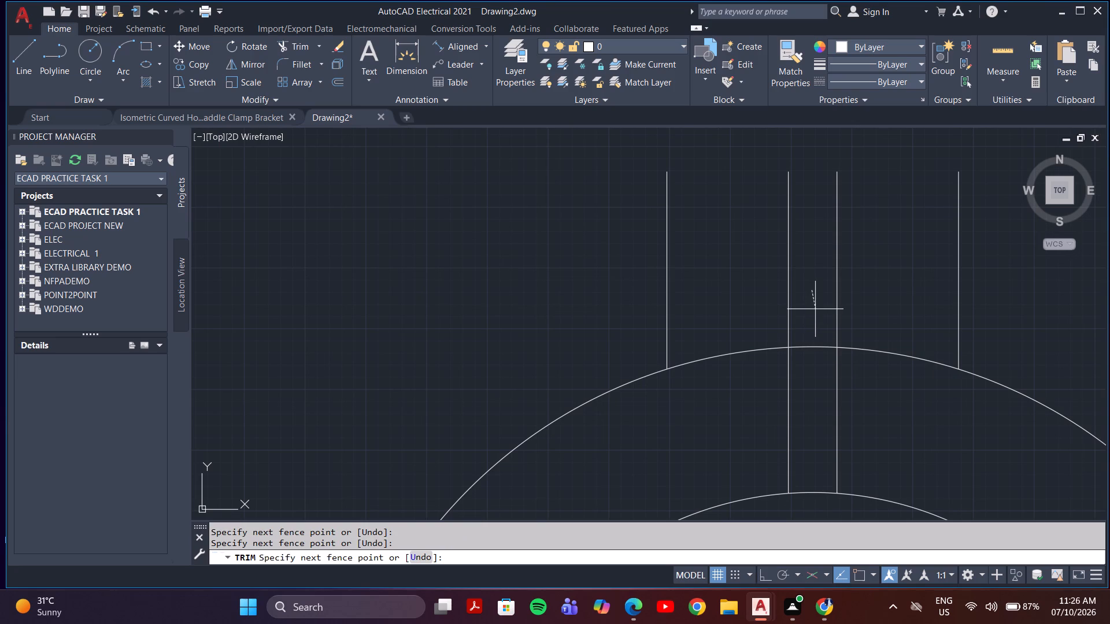
scroll(817, 340, down, 2)
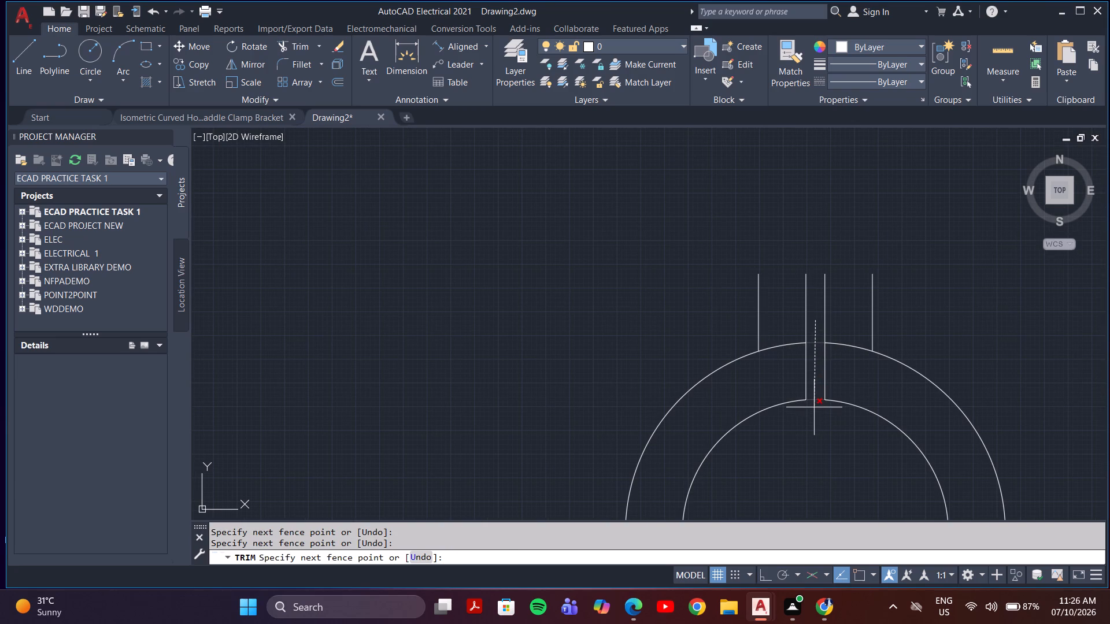
click(814, 408)
key(Escape)
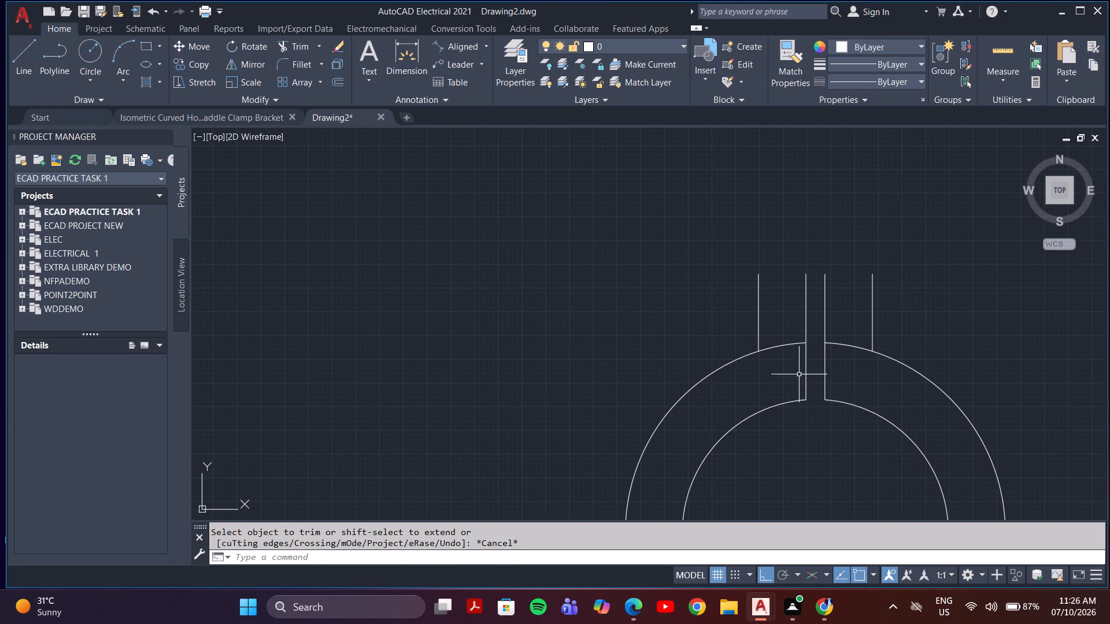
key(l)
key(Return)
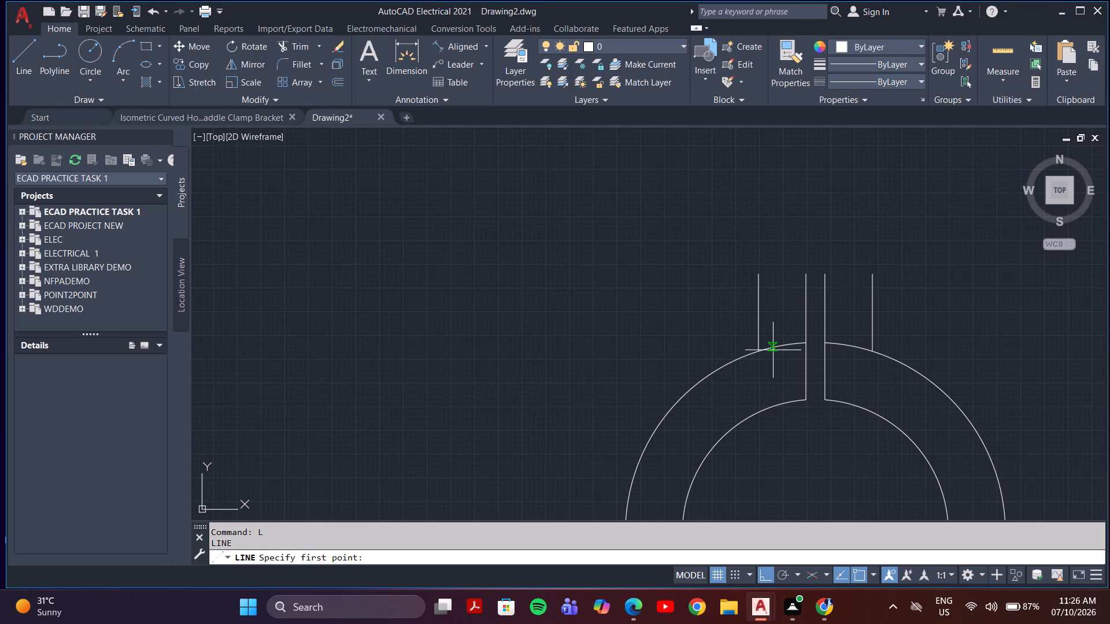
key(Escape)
Trim the outer arc between the projection's side lines and the slot lines on both sides of the slot.
text(tr)
key(Return)
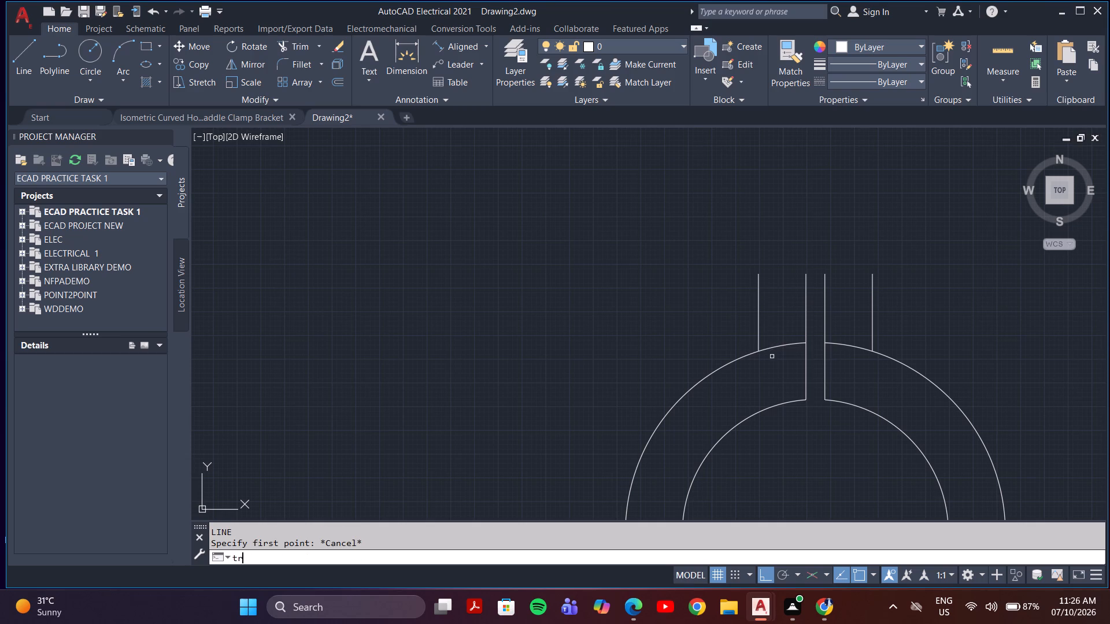
click(786, 331)
click(780, 369)
click(838, 332)
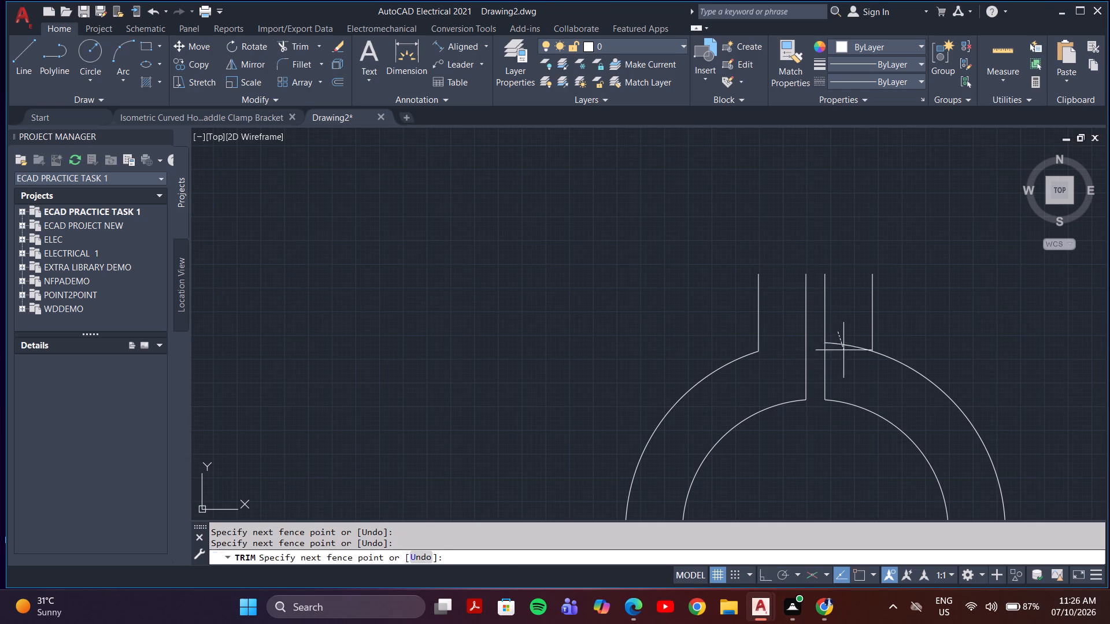
click(846, 363)
key(Escape)
Draw a horizontal line across the top of the projection, joining the upper ends of its two side lines.
key(l)
key(Return)
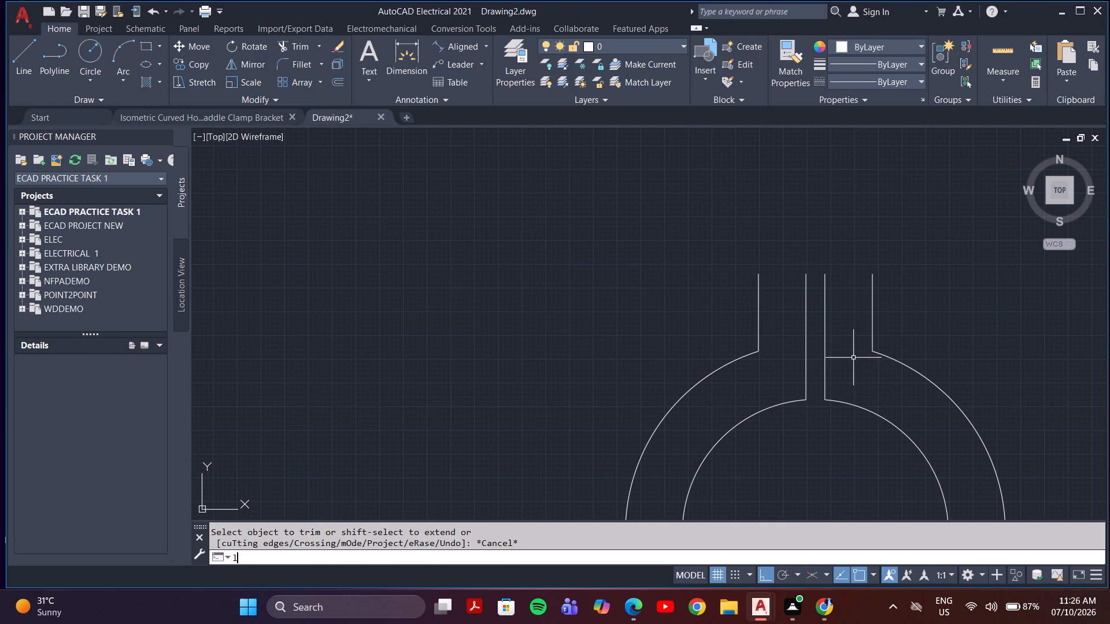
click(759, 274)
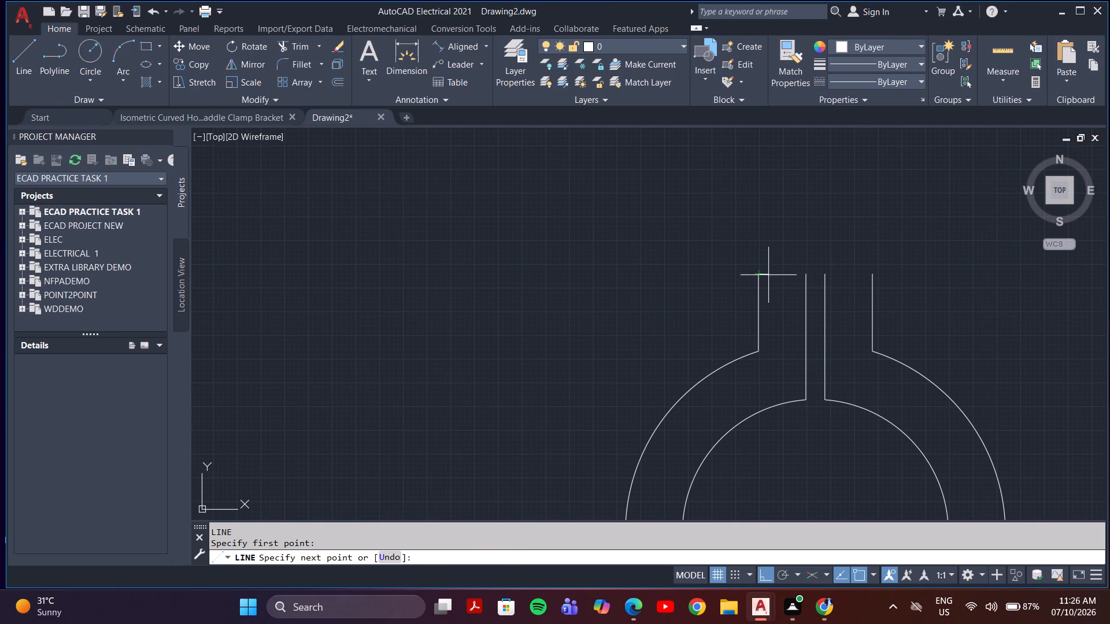
click(872, 275)
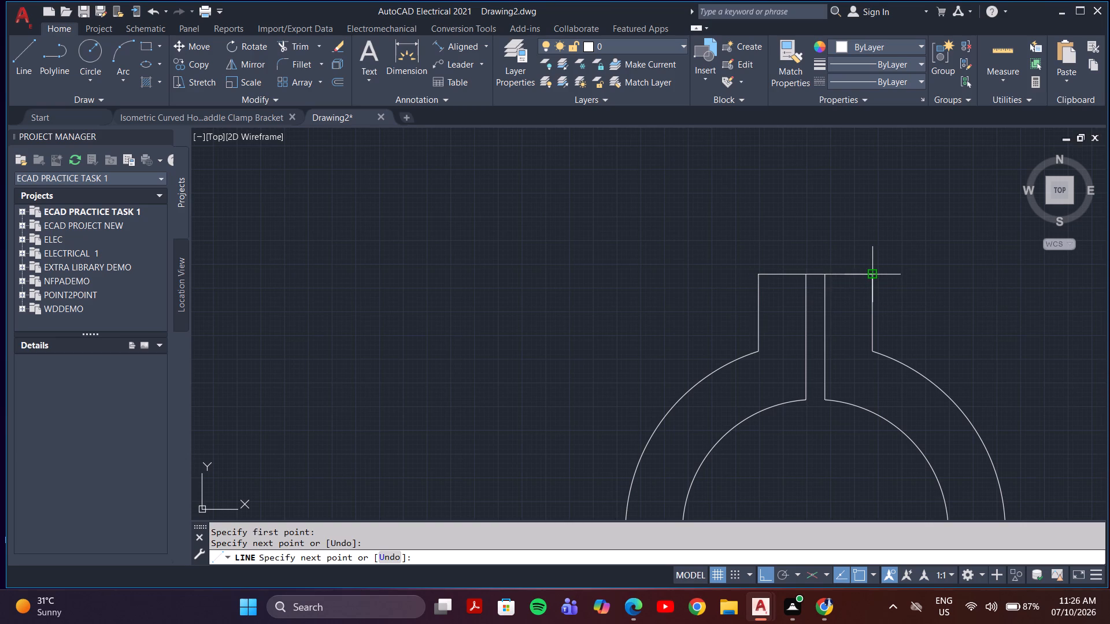
key(Escape)
Trim the projection's top line between the two slot lines to open the slot at the top.
text(tr)
key(Return)
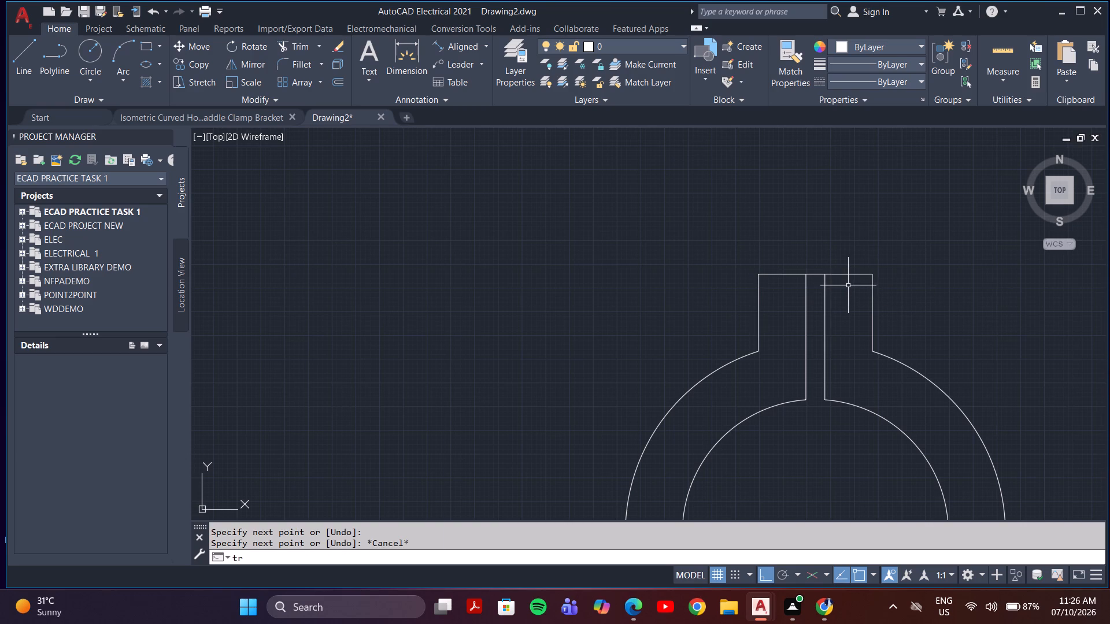
click(822, 291)
click(822, 256)
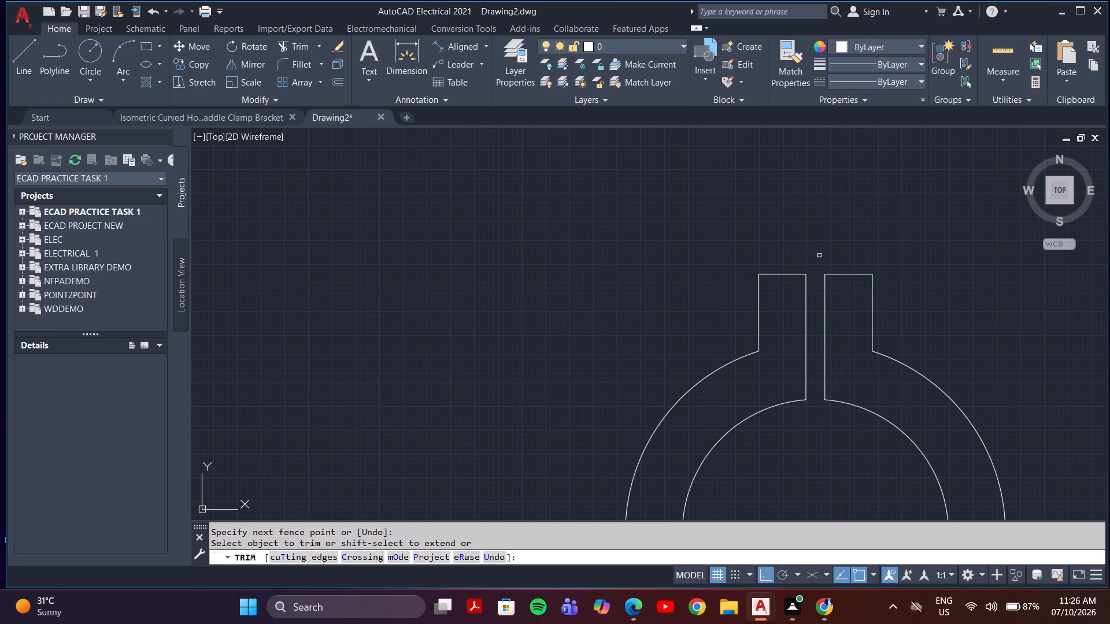
Examine the overall outline of the part, from the slotted projection down to the stepped legs.
scroll(819, 256, down, 3)
middle_drag(778, 385, 806, 331)
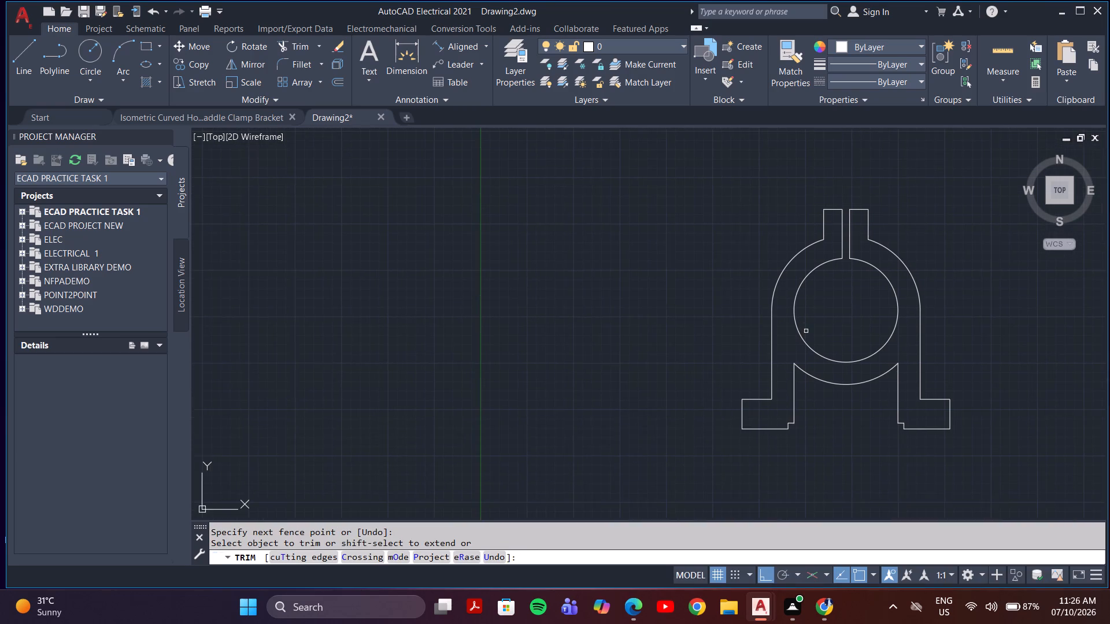
scroll(811, 335, down, 1)
middle_drag(813, 354, 816, 336)
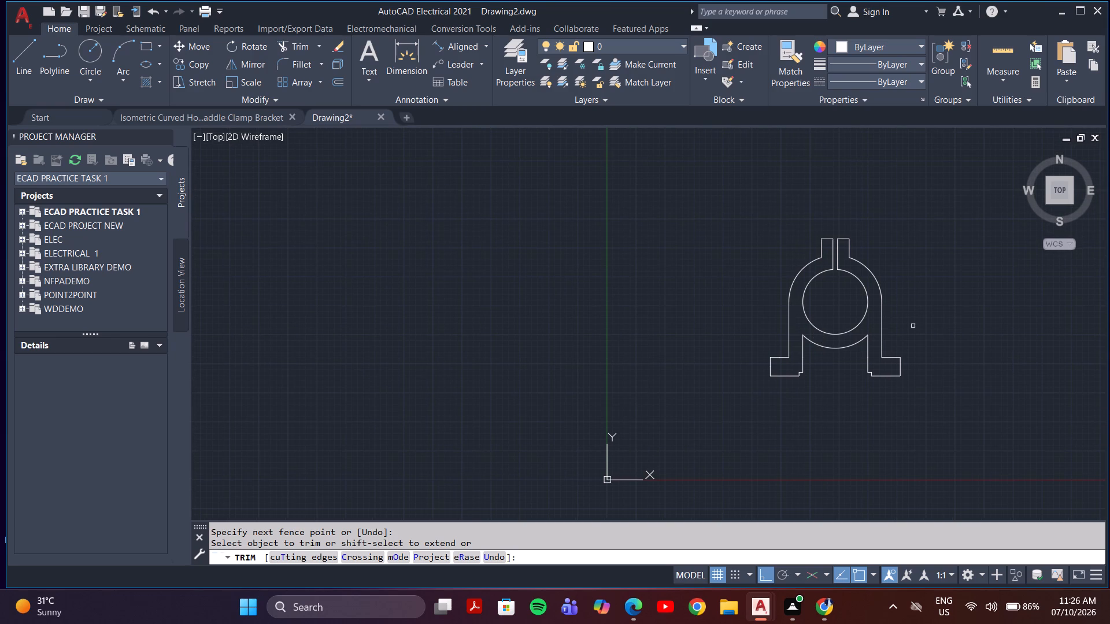
scroll(913, 326, down, 1)
middle_drag(913, 327, 720, 326)
scroll(712, 327, up, 1)
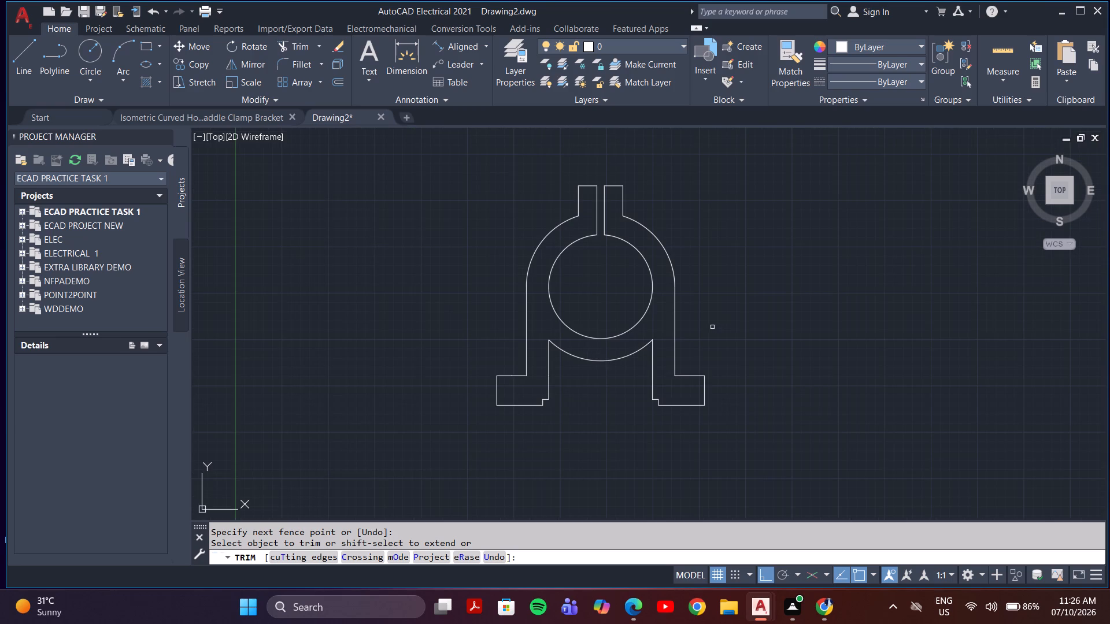
scroll(687, 324, up, 1)
middle_drag(687, 324, 687, 369)
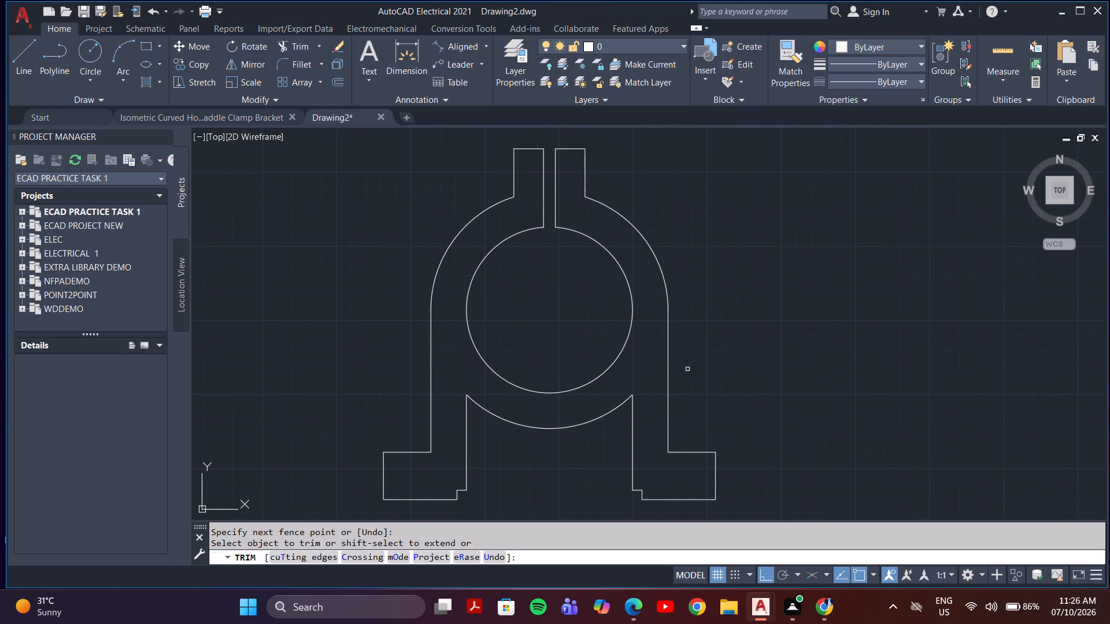
key(Escape)
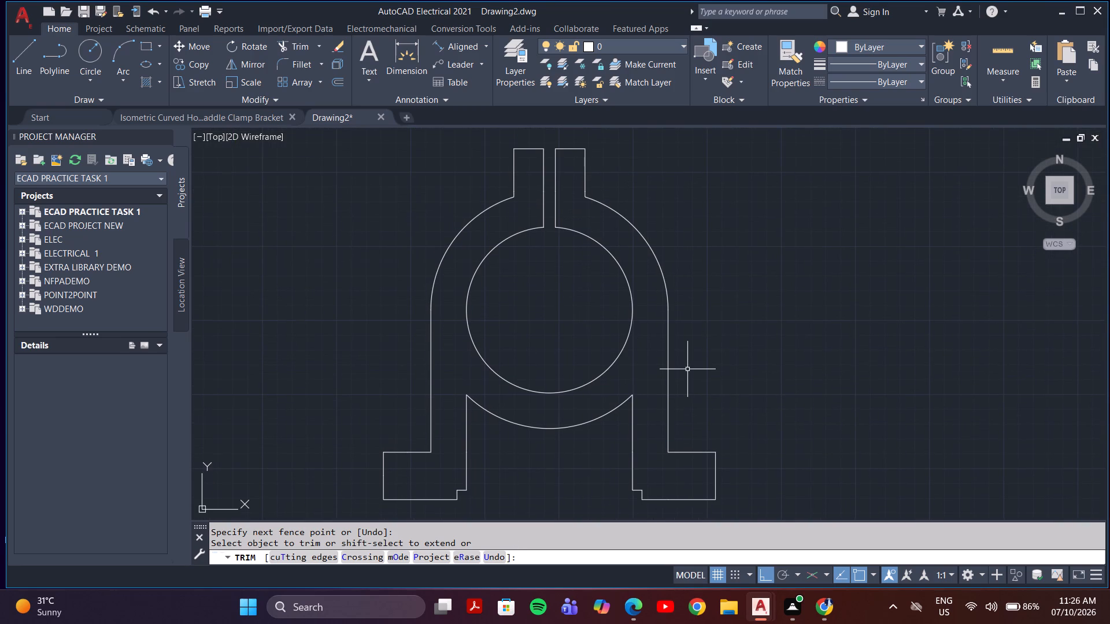
Draw a separate 28 mm horizontal line to the right of the part, near the height of its projection.
key(l)
key(Return)
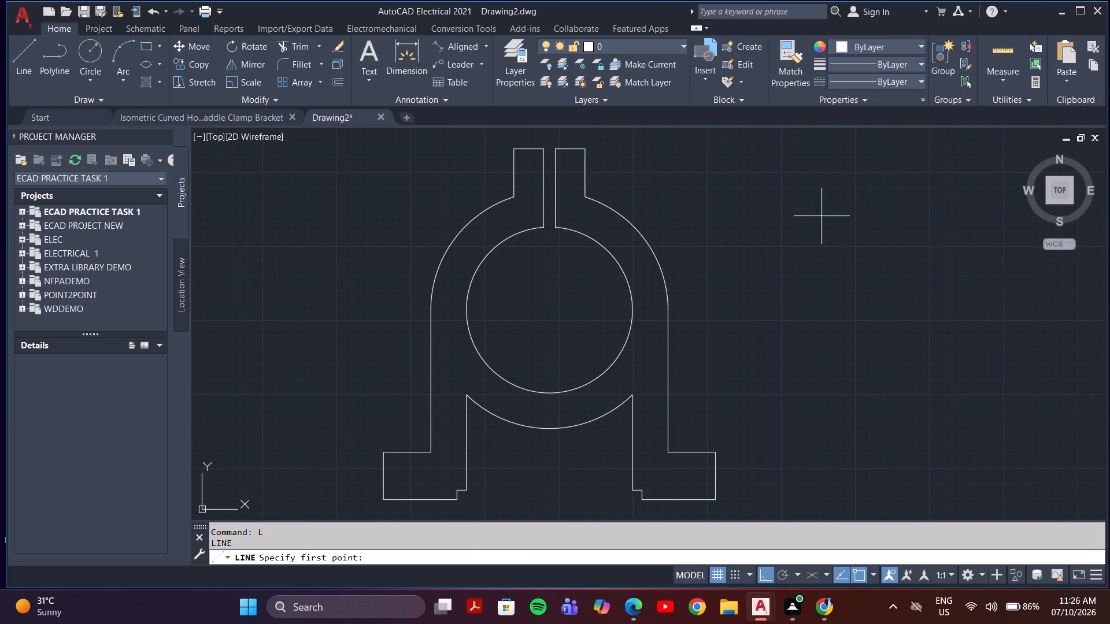
click(819, 210)
scroll(954, 258, down, 2)
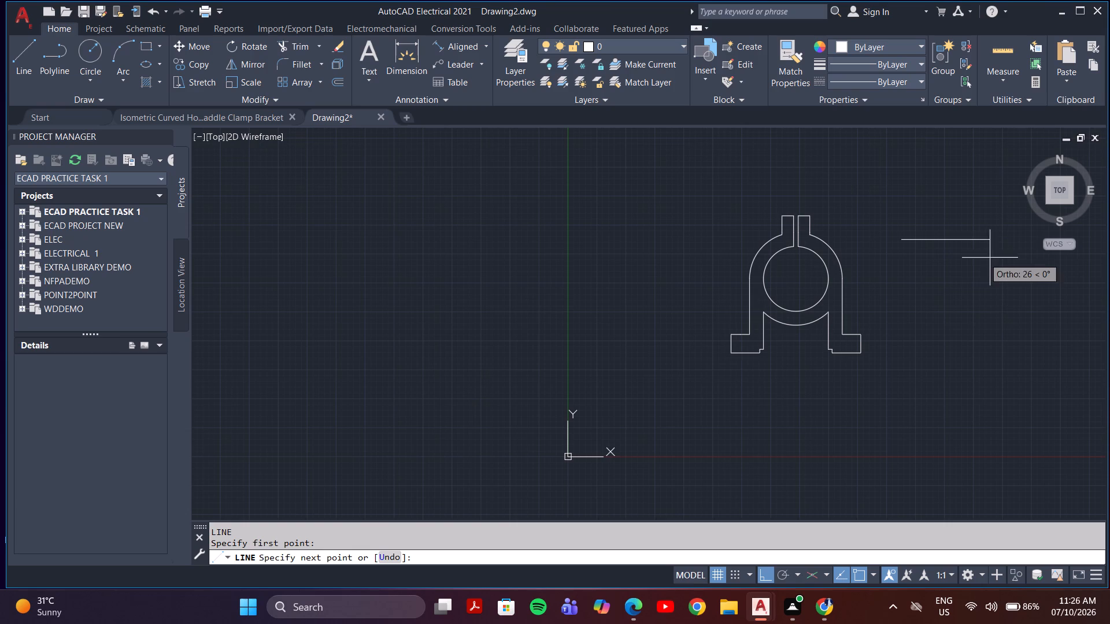
key(2)
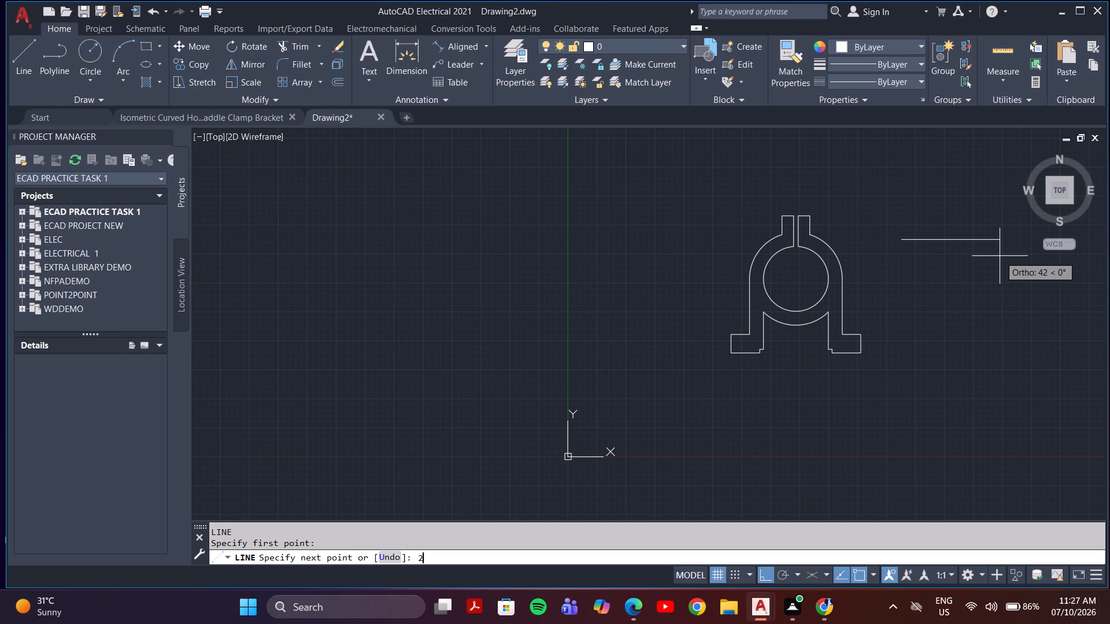
key(8)
key(Return)
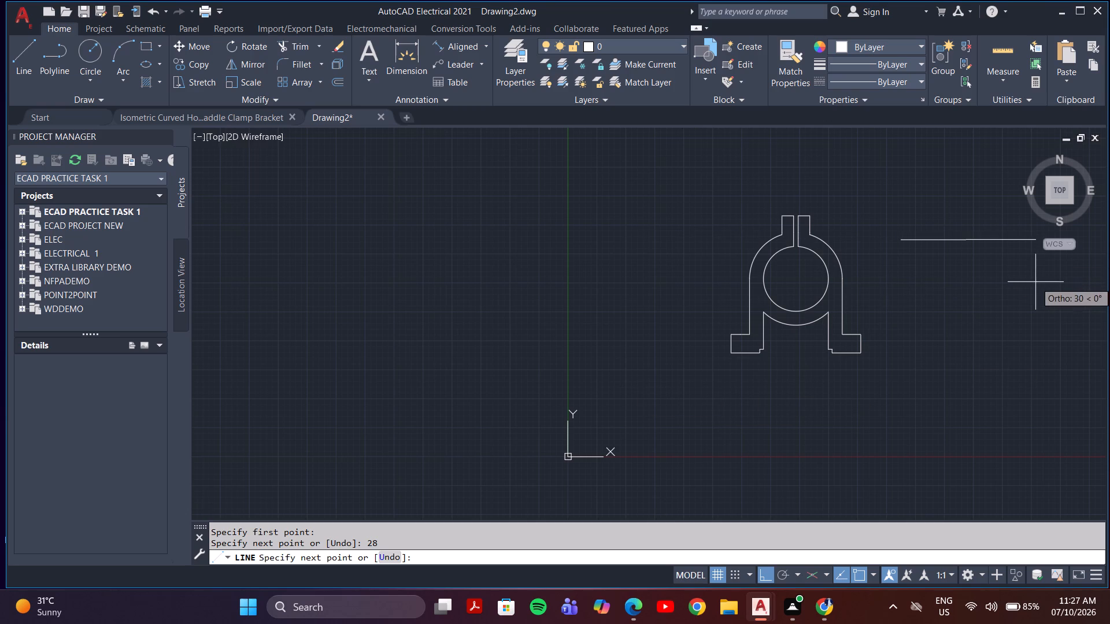
key(Escape)
Start a vertical line downward from the right end of the 28 mm line.
key(space)
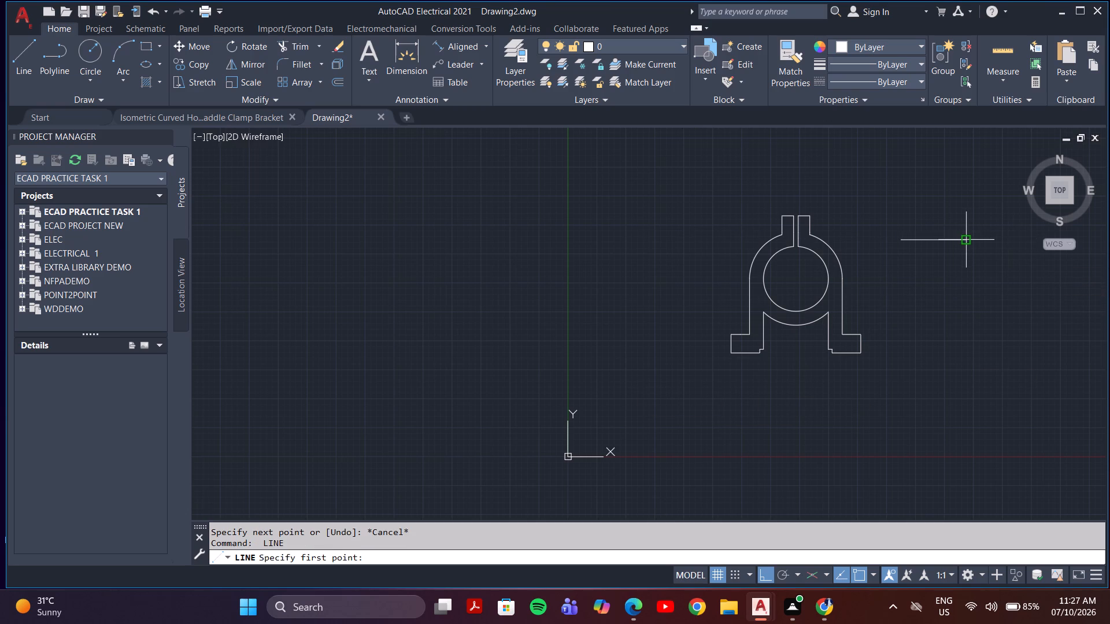
click(969, 239)
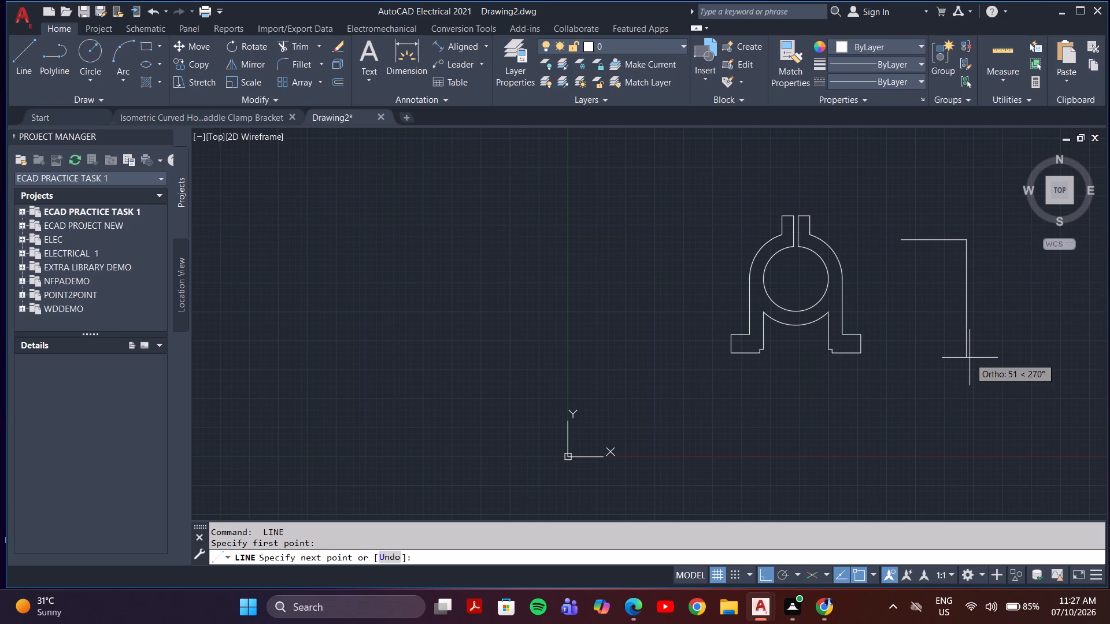
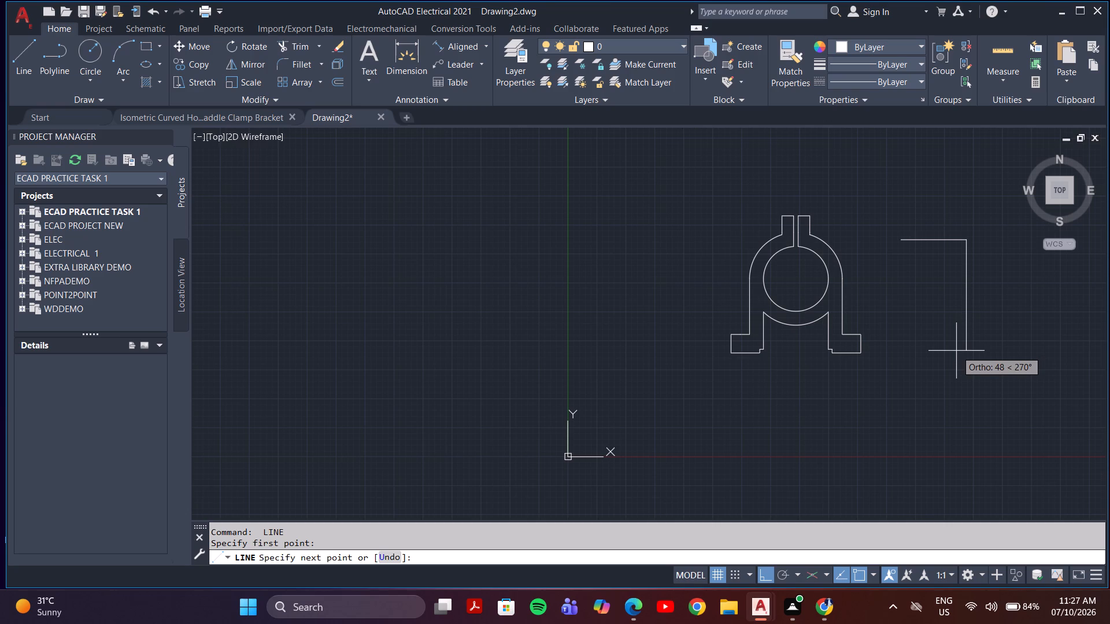
Abandon the unfinished vertical line and delete the separate 28 mm horizontal line beside the part.
key(space)
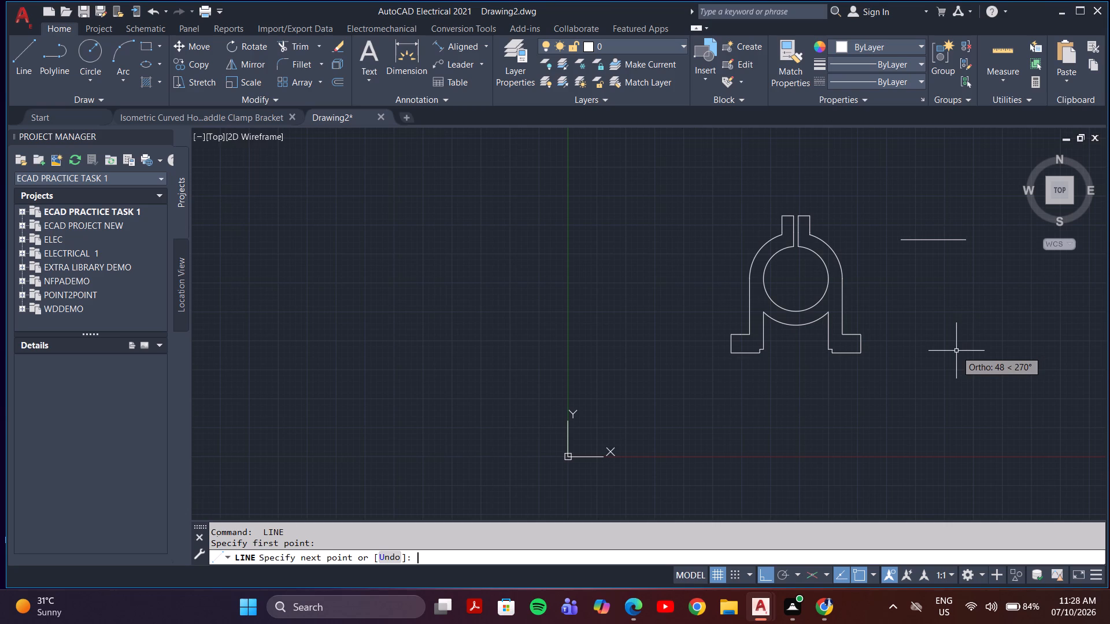
click(951, 233)
click(938, 250)
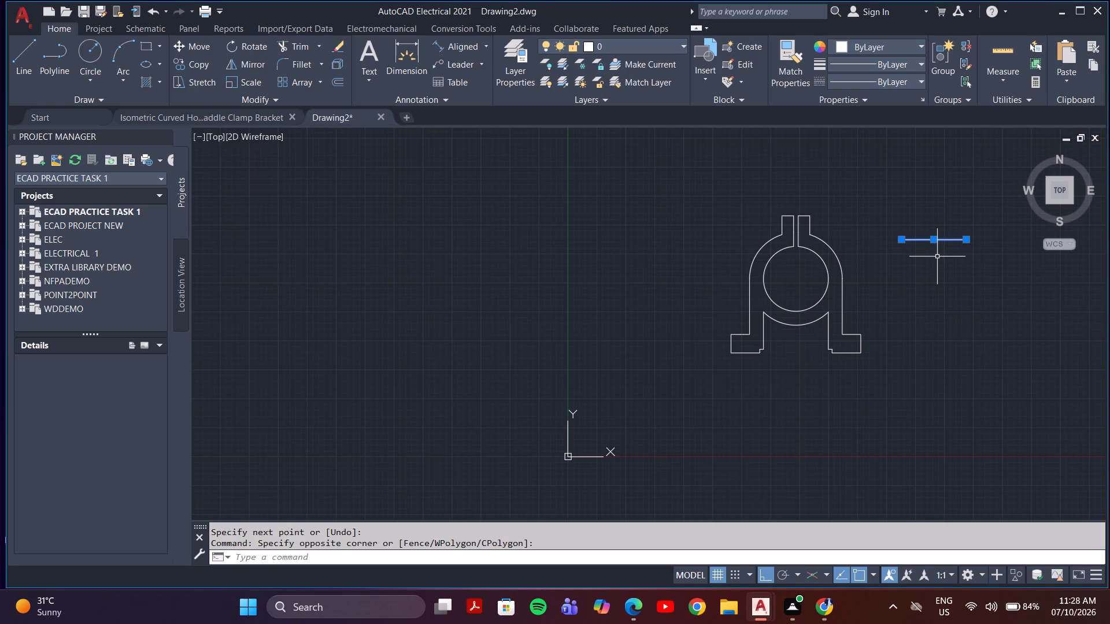
key(Delete)
Draw two consecutive horizontal segments rightward from the projection's upper-right corner, the first about 38 mm and the second 28 mm long.
key(l)
key(Return)
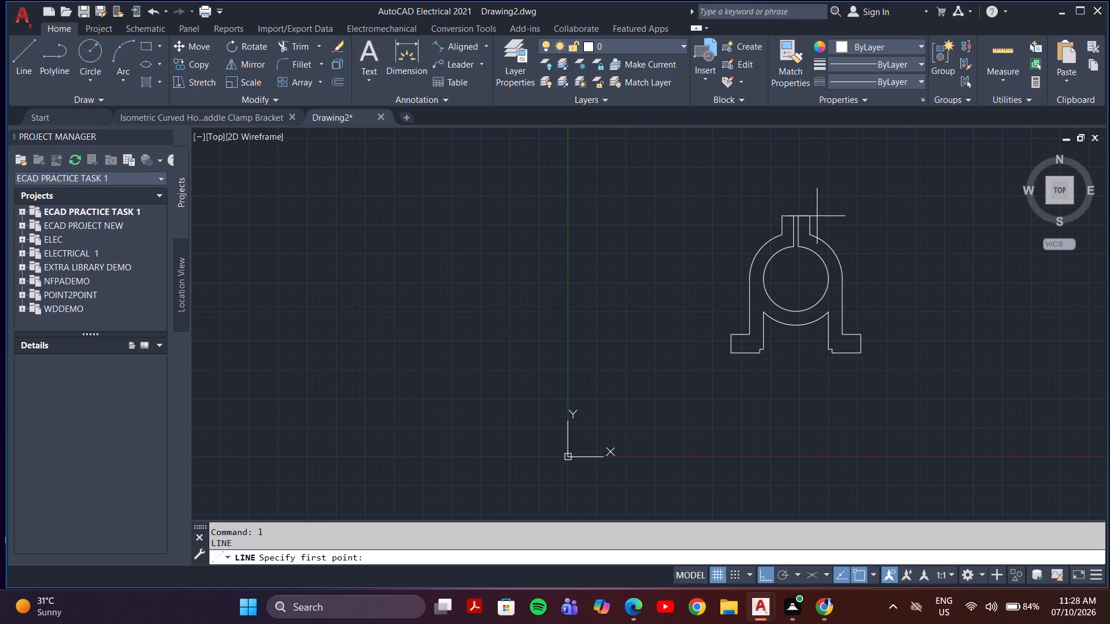
click(811, 216)
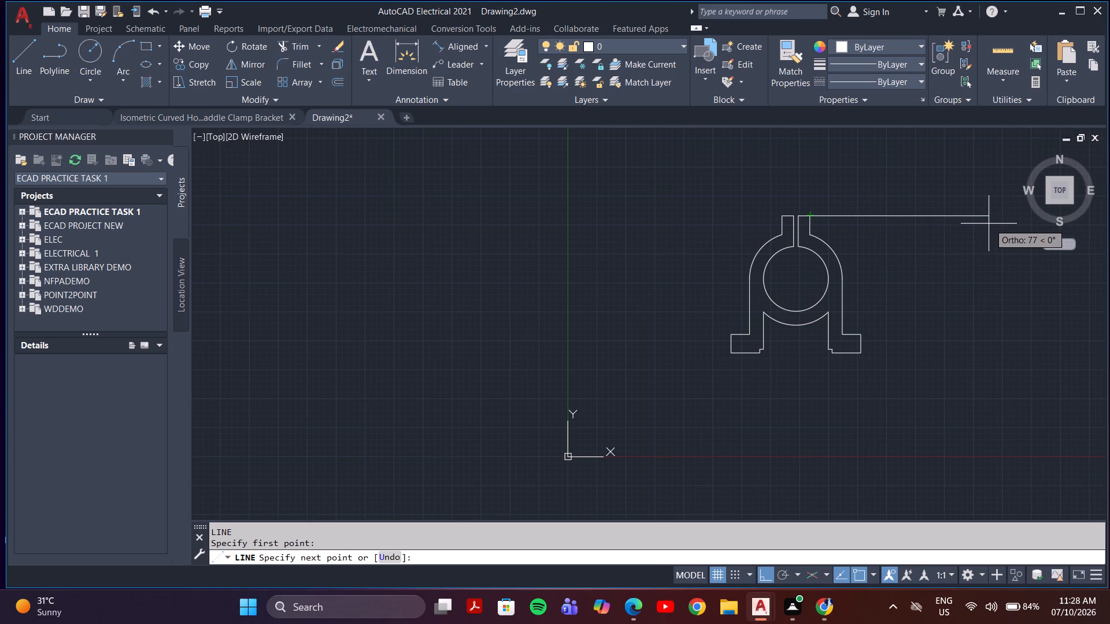
click(897, 220)
text(28)
key(Return)
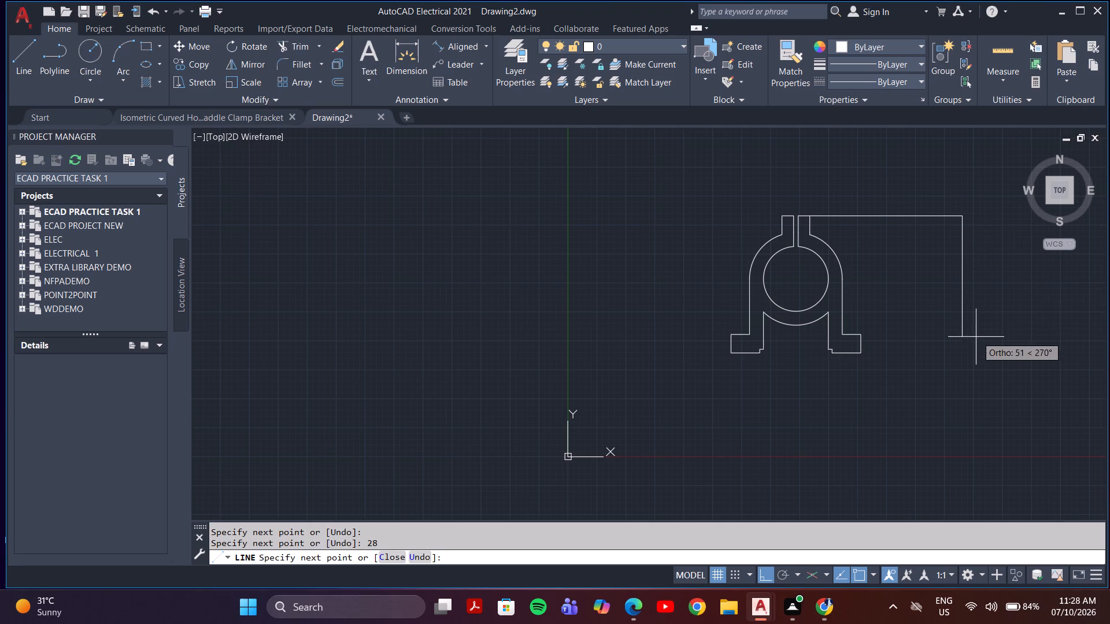
key(Escape)
Trim away the 38 mm connecting segment between the projection and the 28 mm line.
text(tr)
key(Return)
click(869, 193)
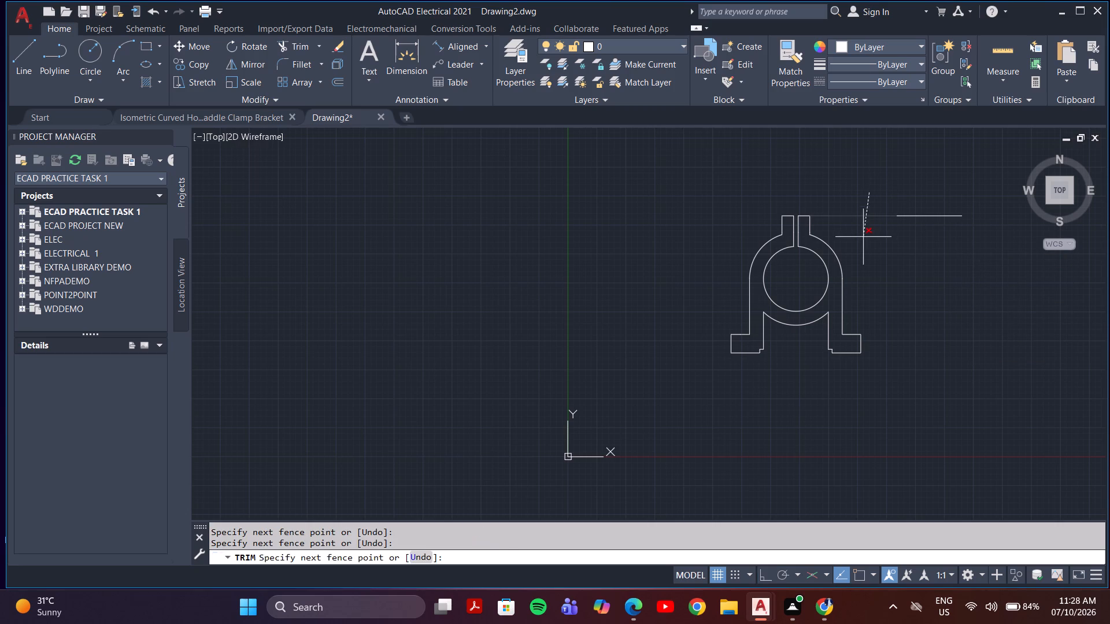
click(863, 237)
key(Escape)
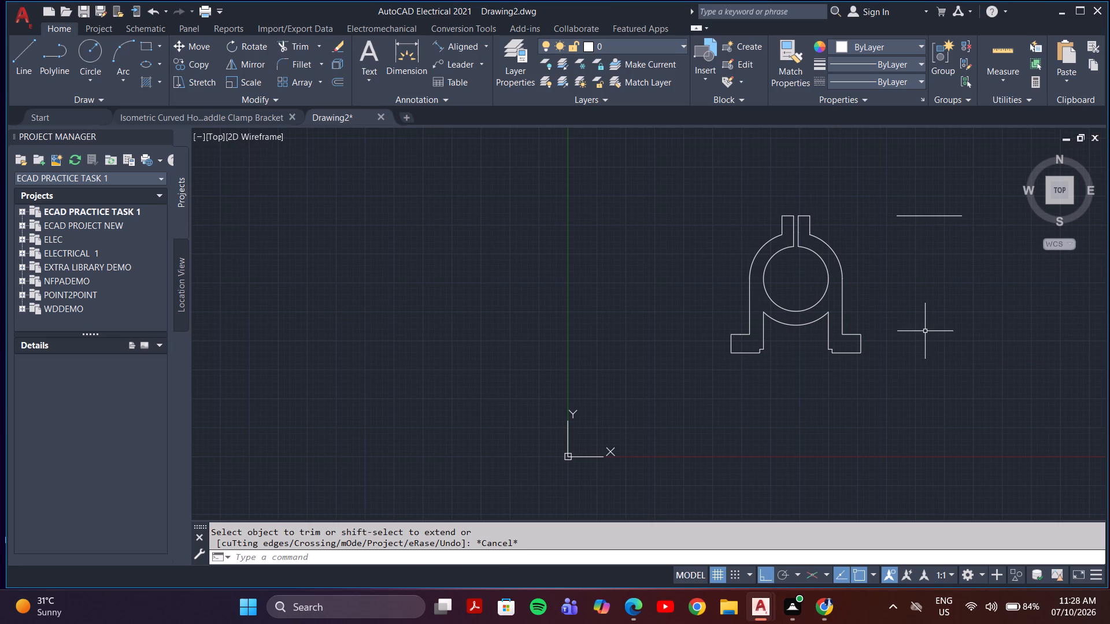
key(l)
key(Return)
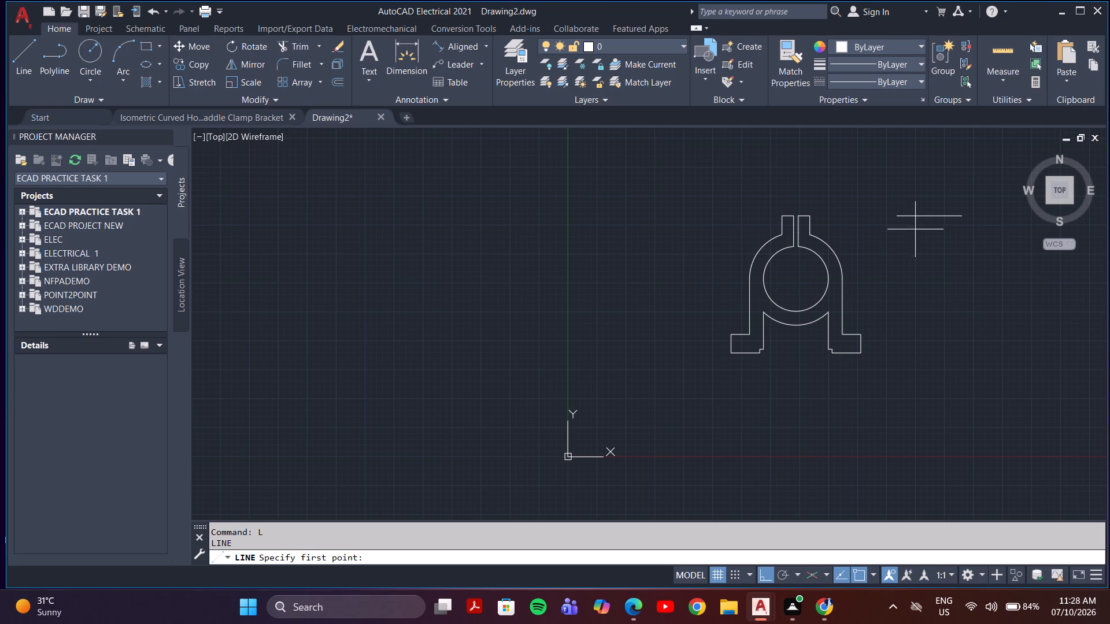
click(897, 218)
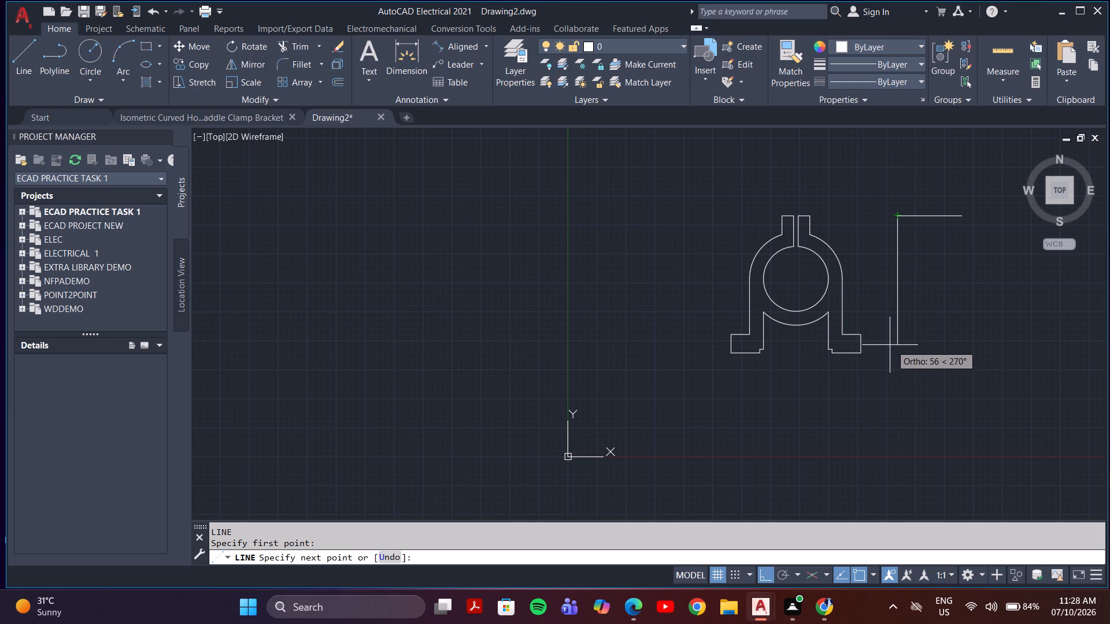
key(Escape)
Draw a horizontal construction line from the right foot's lower-right corner, extending rightward past the far end of the 28 mm line above.
key(space)
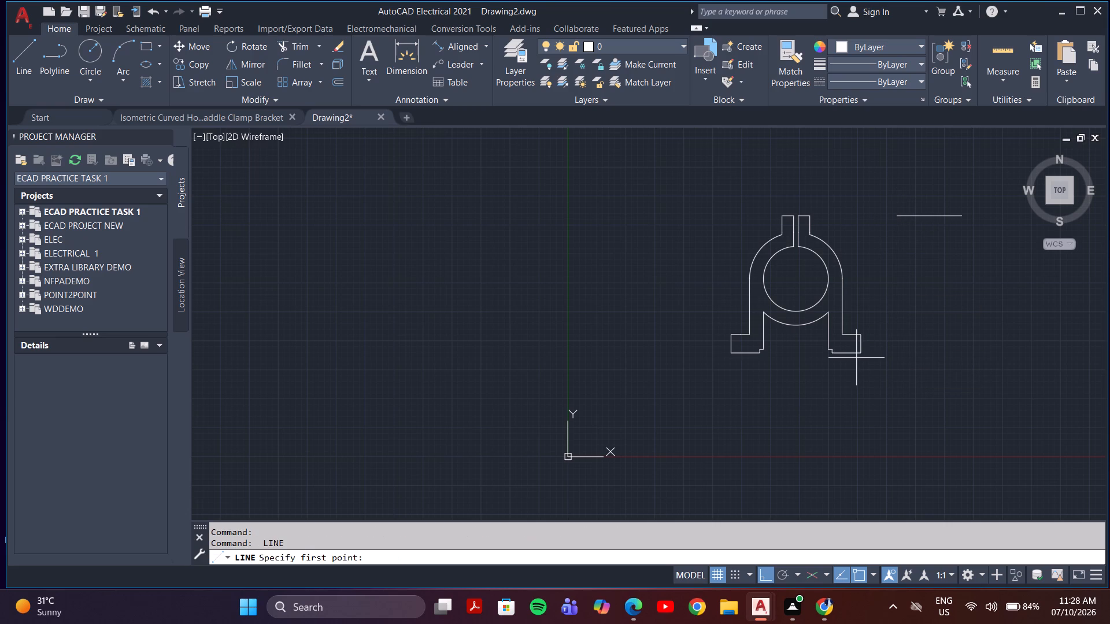
click(861, 352)
click(994, 359)
key(Escape)
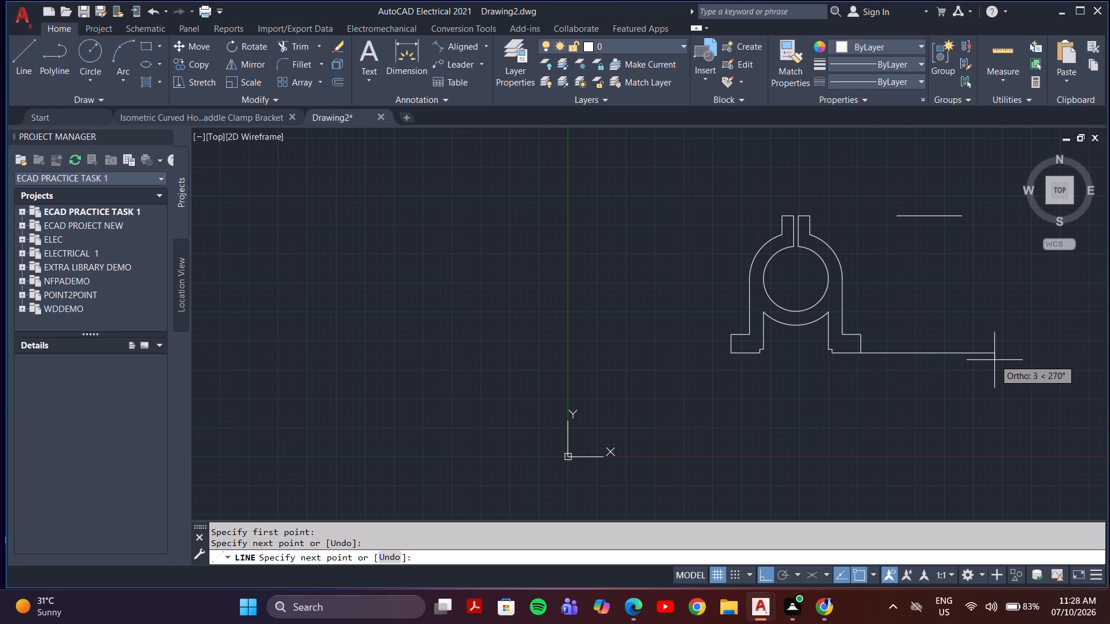
Draw vertical lines down from both ends of the 28 mm line, extending below the horizontal base line.
key(space)
click(896, 217)
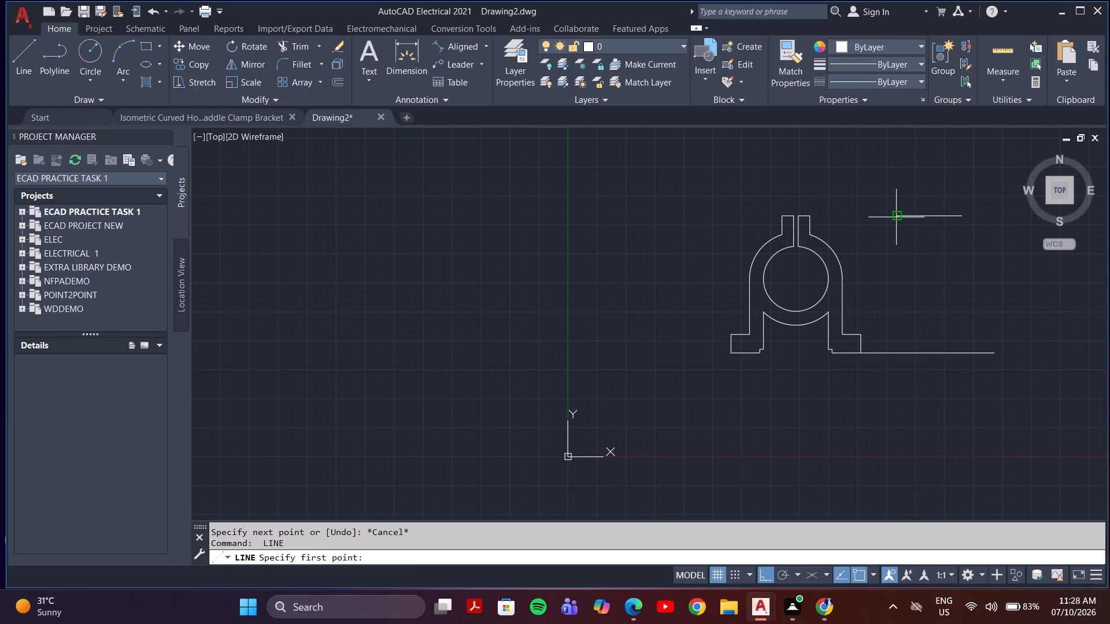
click(896, 397)
key(space)
key(space)
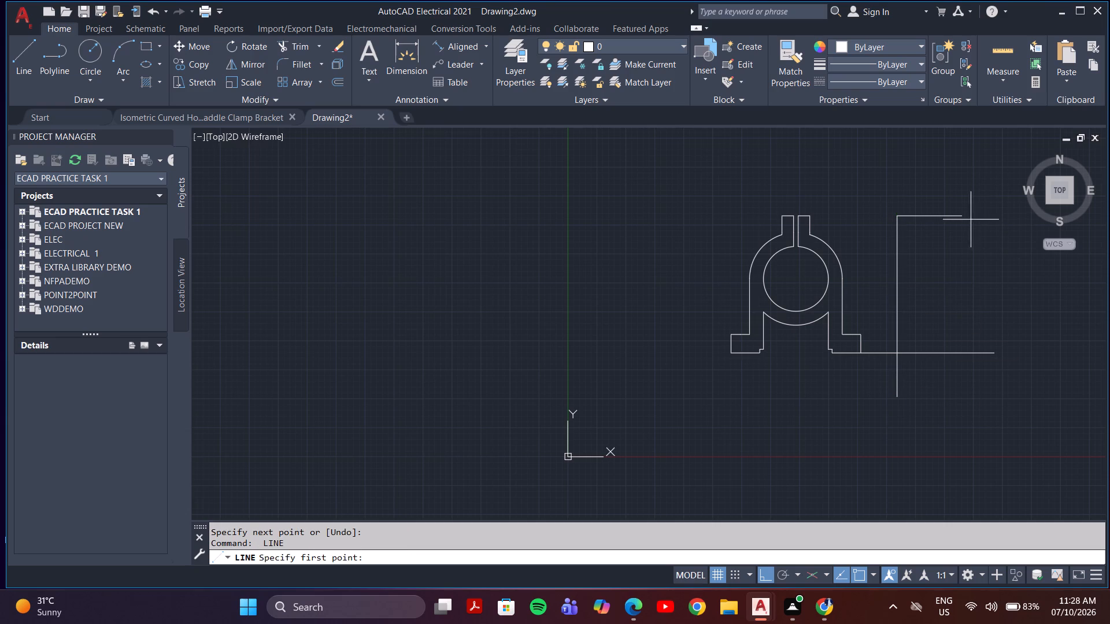
click(961, 216)
click(961, 401)
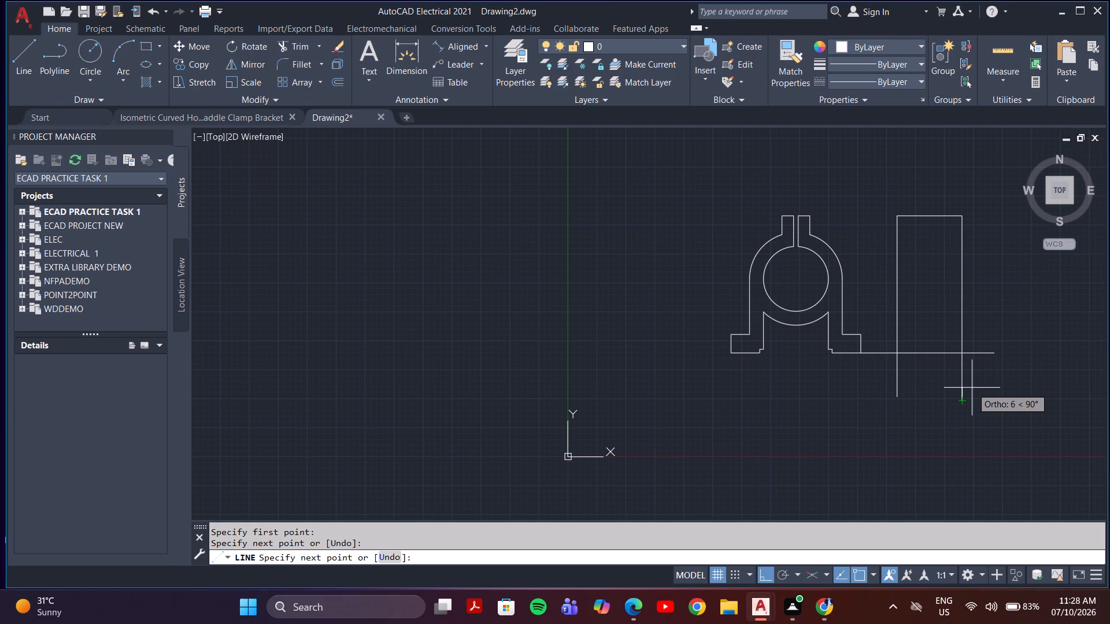
key(Escape)
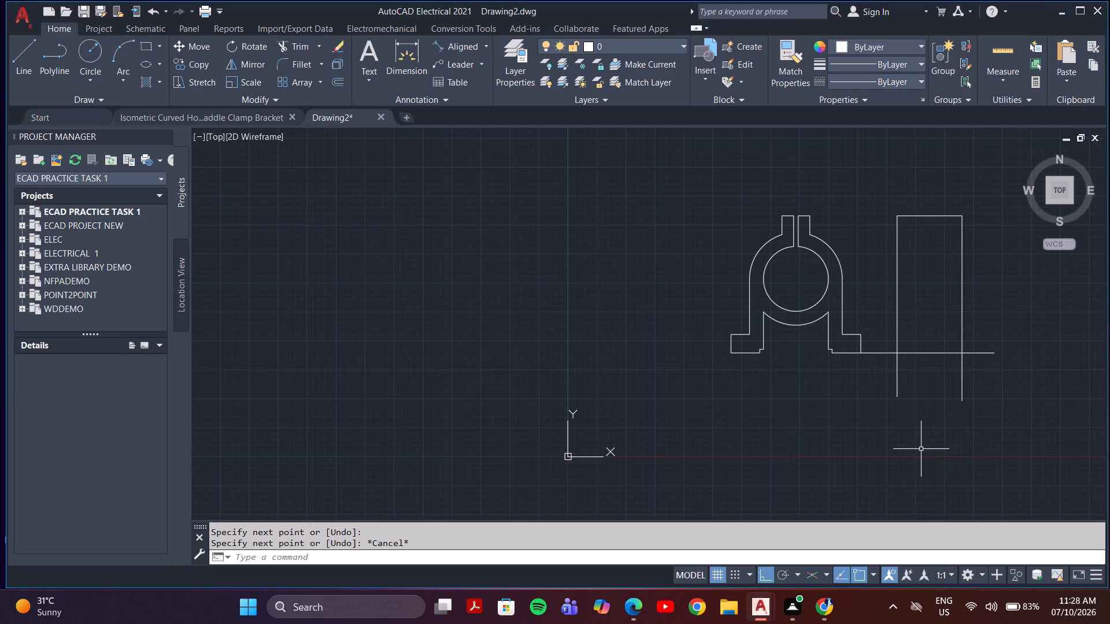
key(Escape)
key(Escape)
Trim the verticals below the base line and the base line outside the verticals to leave a closed rectangle for the second view.
text(tr)
key(Return)
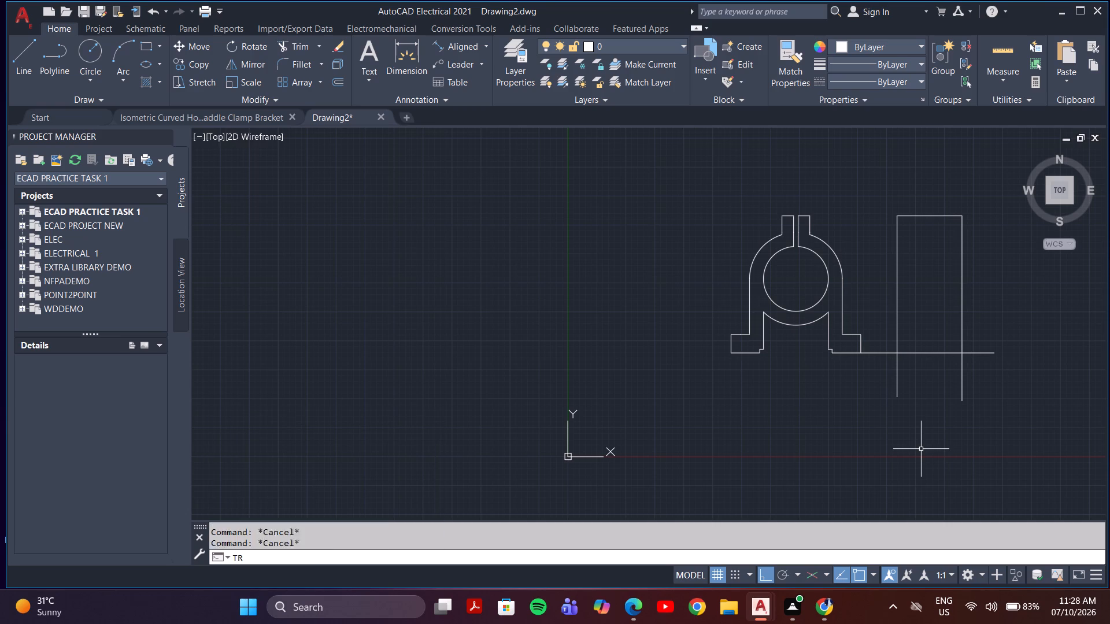
click(888, 380)
click(974, 384)
click(989, 340)
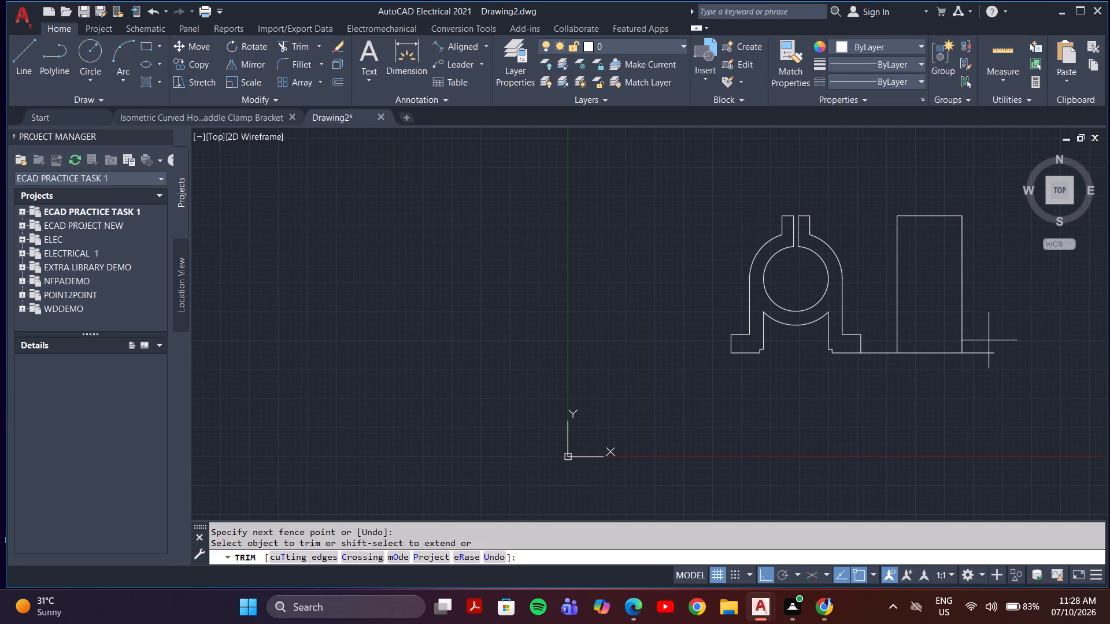
click(979, 373)
click(877, 330)
click(860, 415)
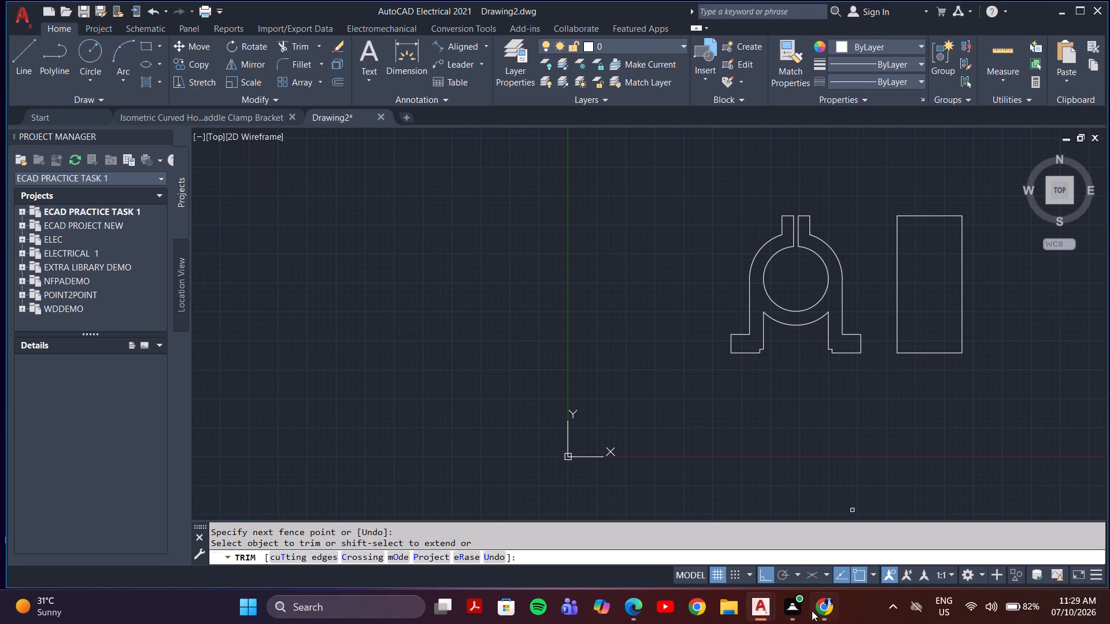
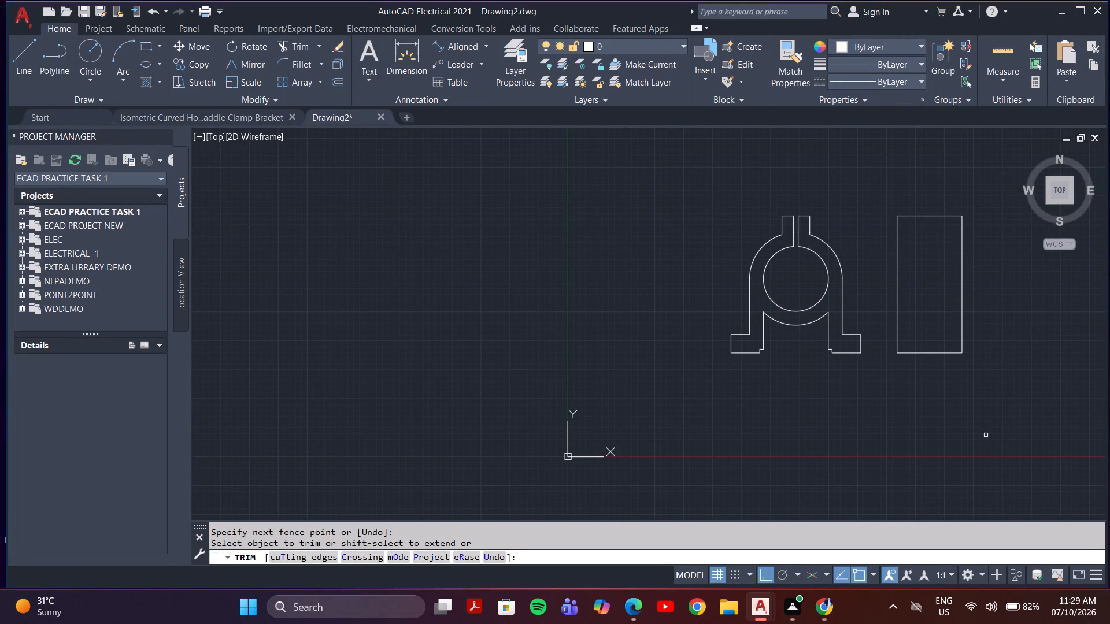
Copy the side view's top edge straight down at distances of 20 mm and 10 mm.
middle_drag(986, 435, 939, 471)
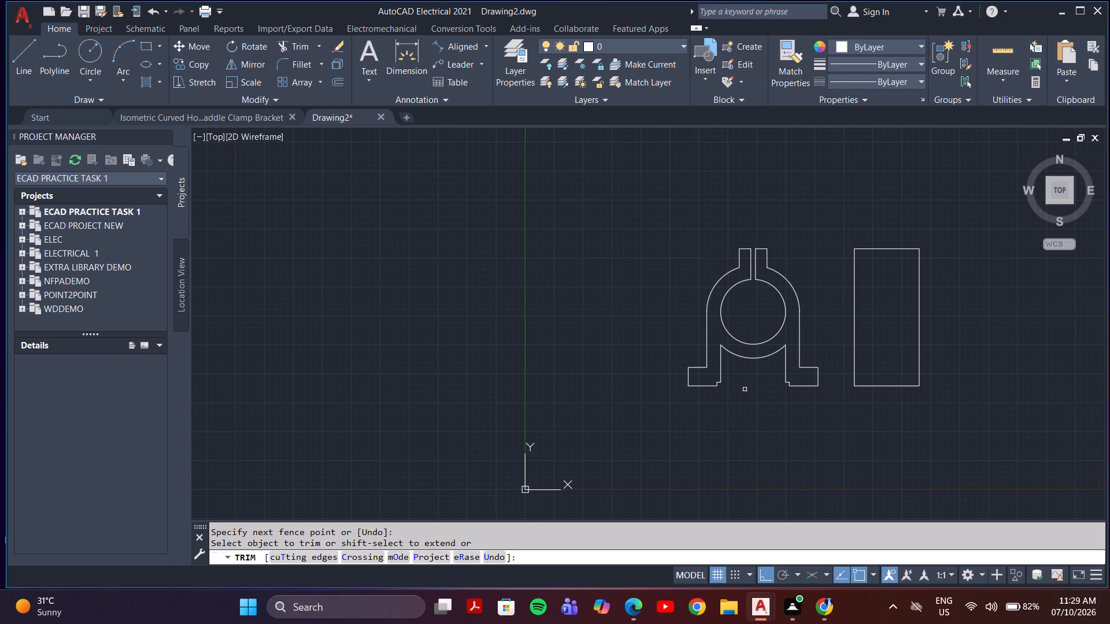
key(Escape)
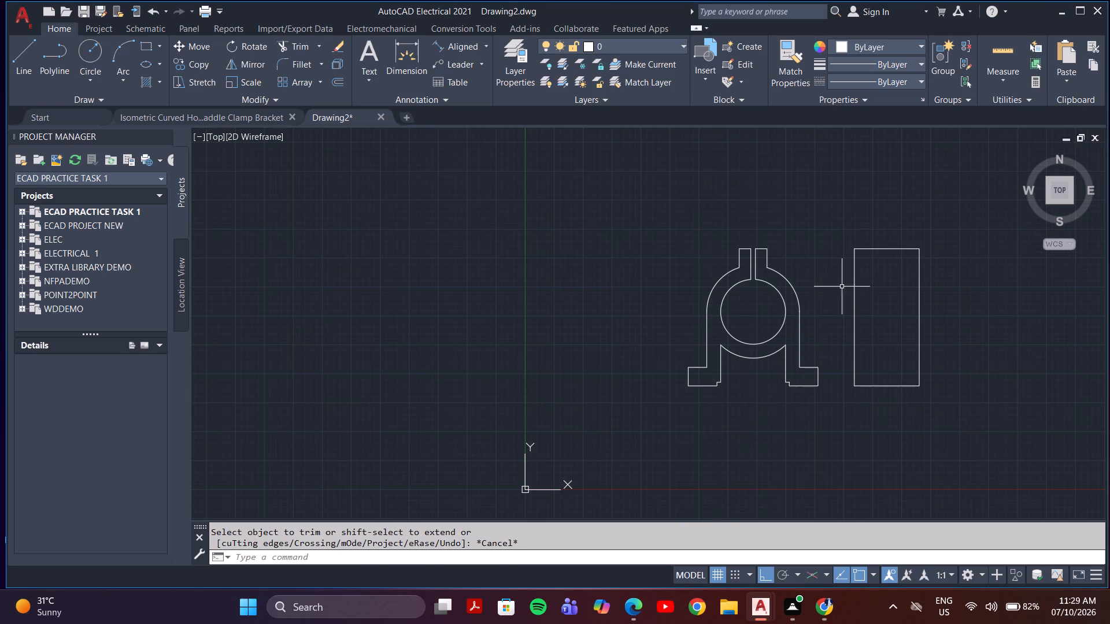
click(871, 246)
click(865, 259)
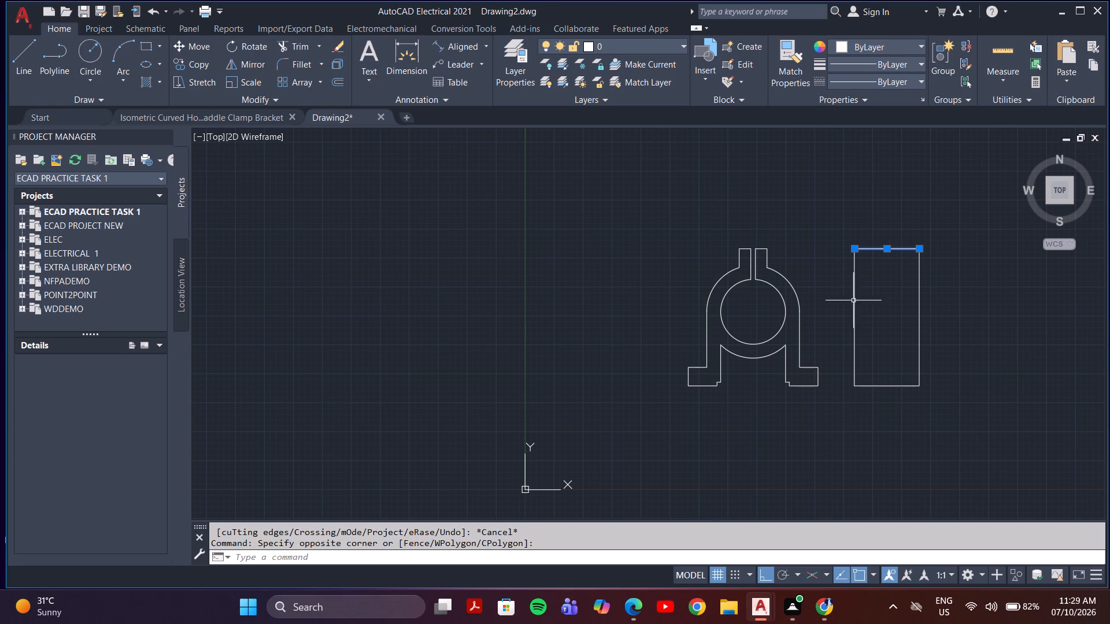
text(co)
key(Return)
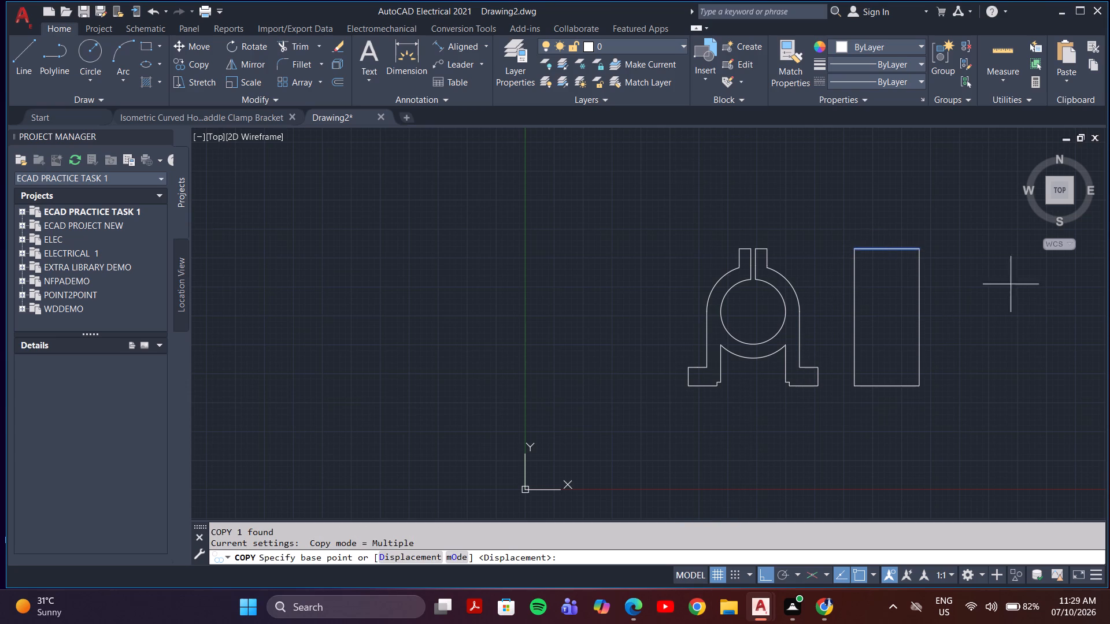
click(919, 249)
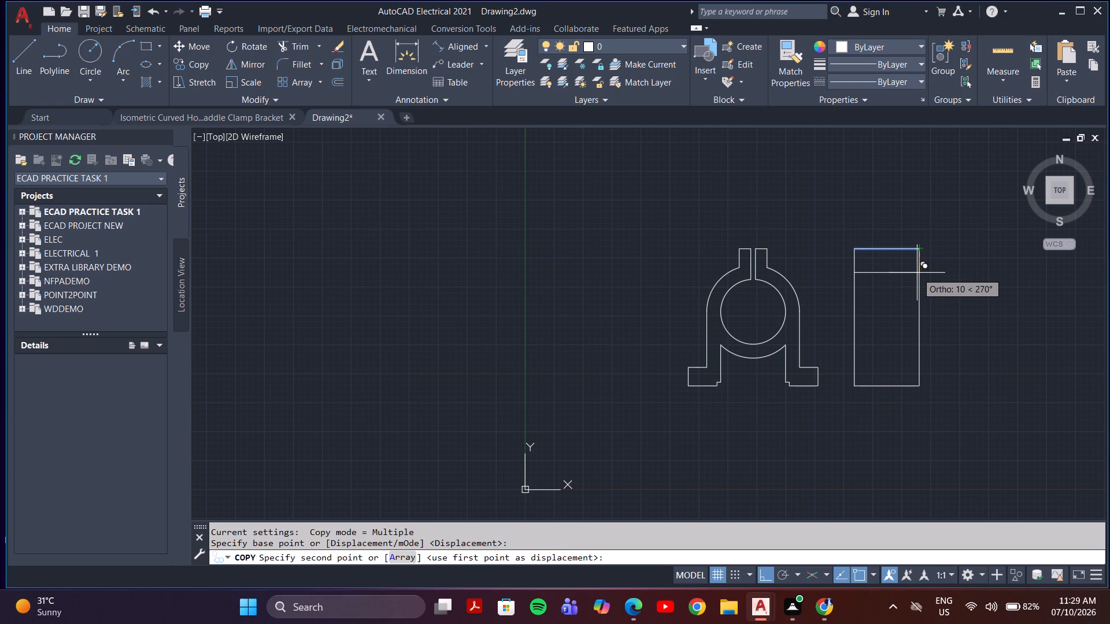
key(1)
key(BackSpace)
text(20)
key(Return)
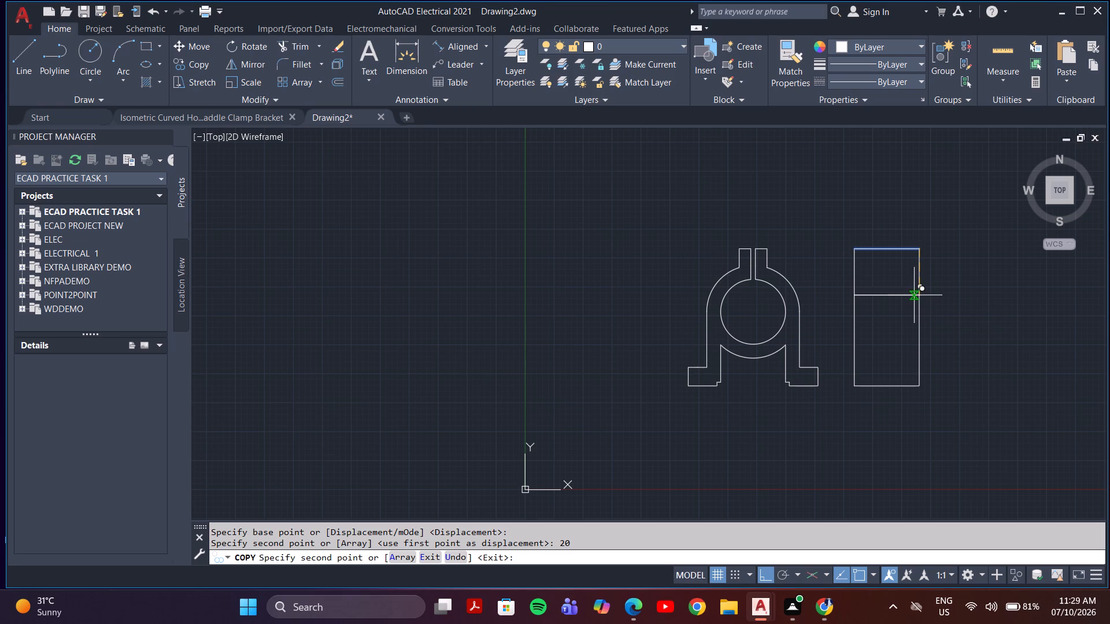
text(10)
key(Return)
key(Escape)
Erase the copied line 20 mm below the side view's top edge.
click(912, 291)
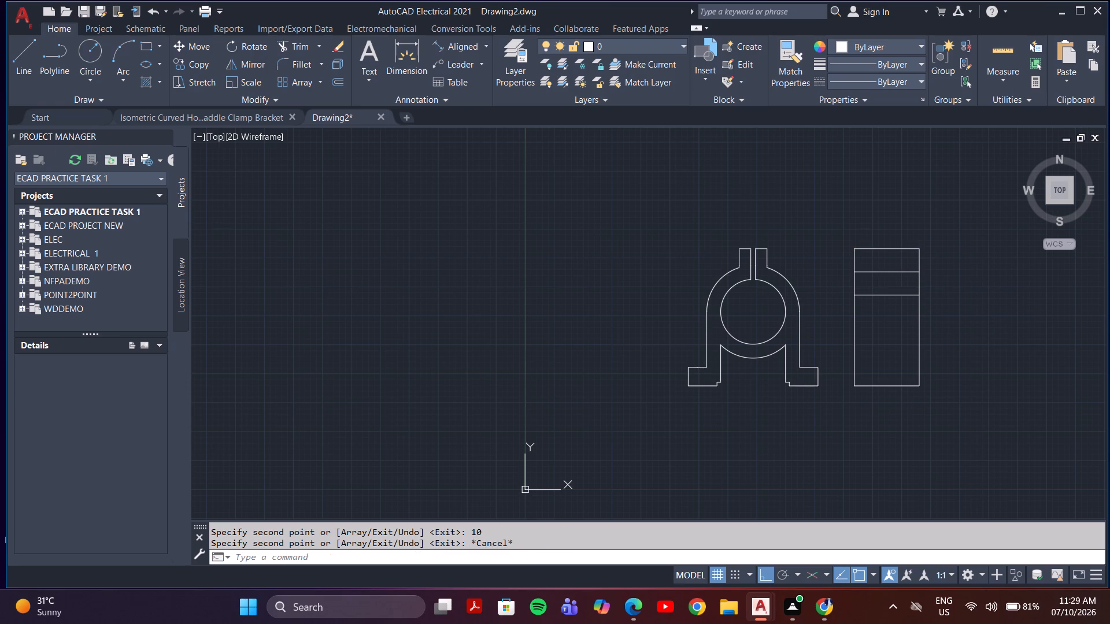
click(890, 306)
key(Delete)
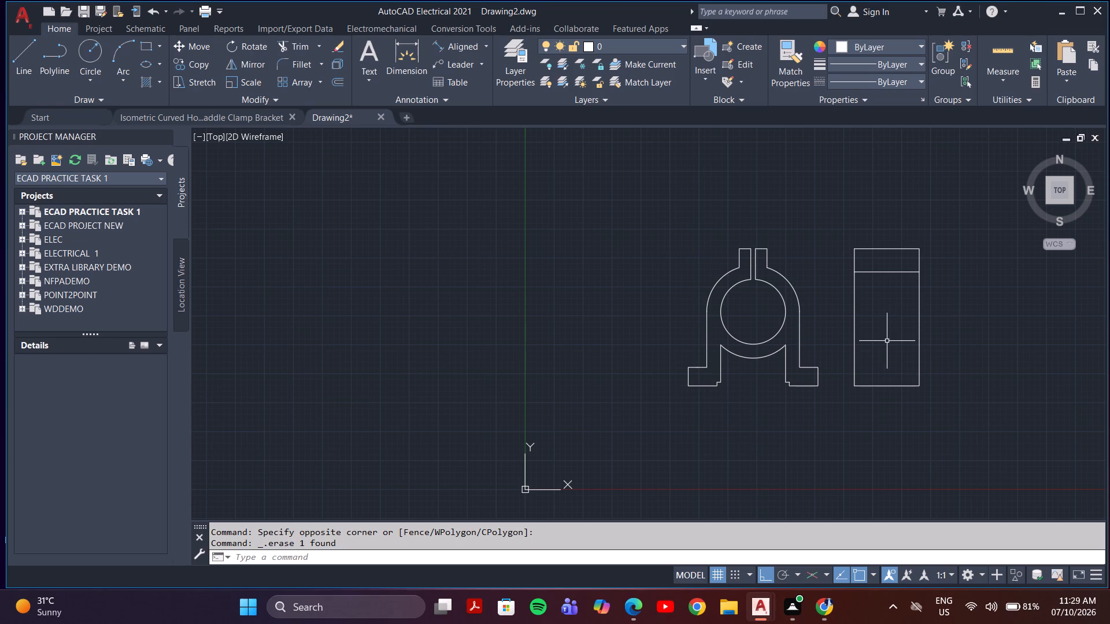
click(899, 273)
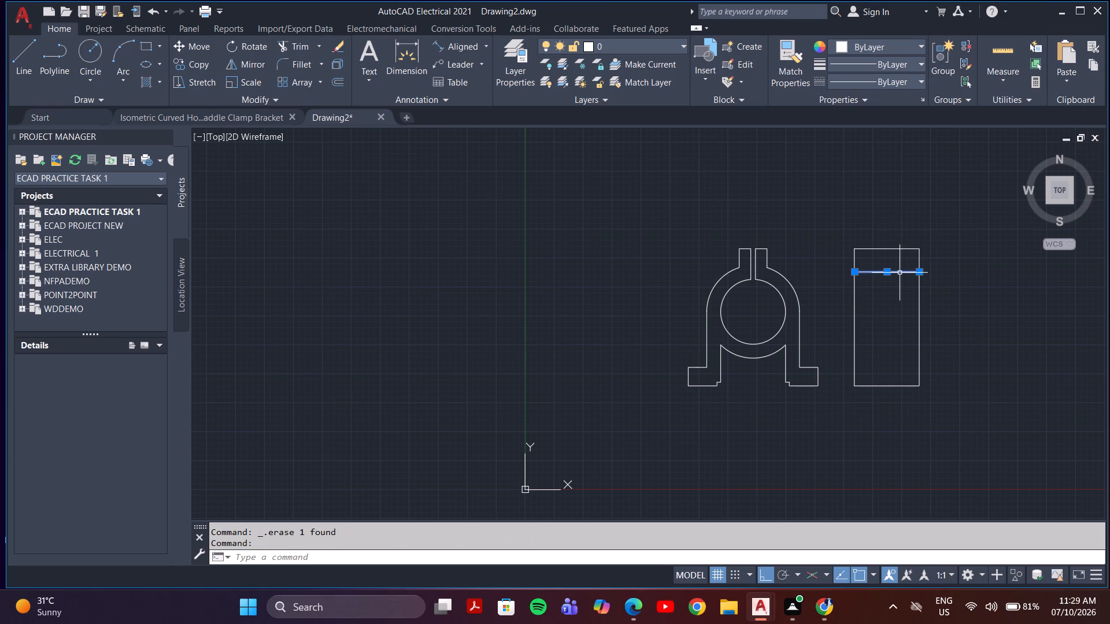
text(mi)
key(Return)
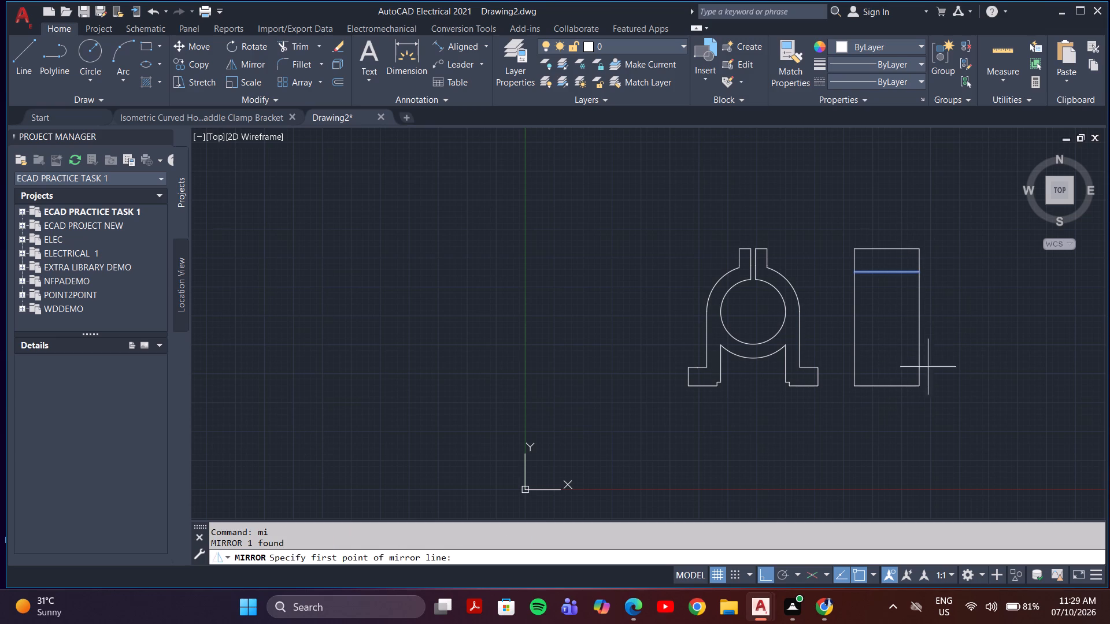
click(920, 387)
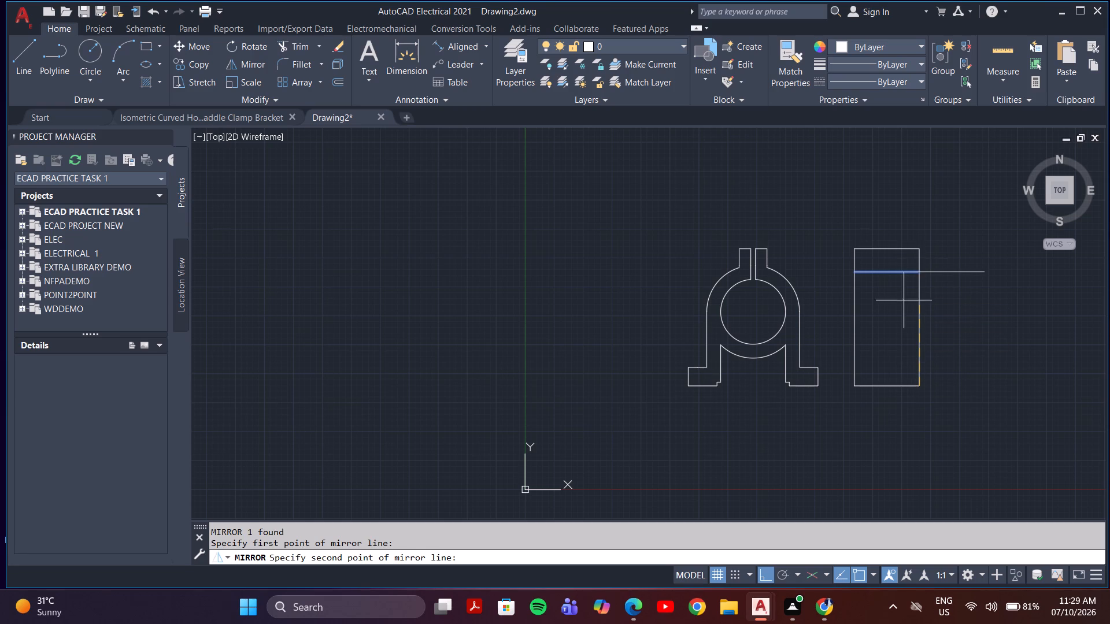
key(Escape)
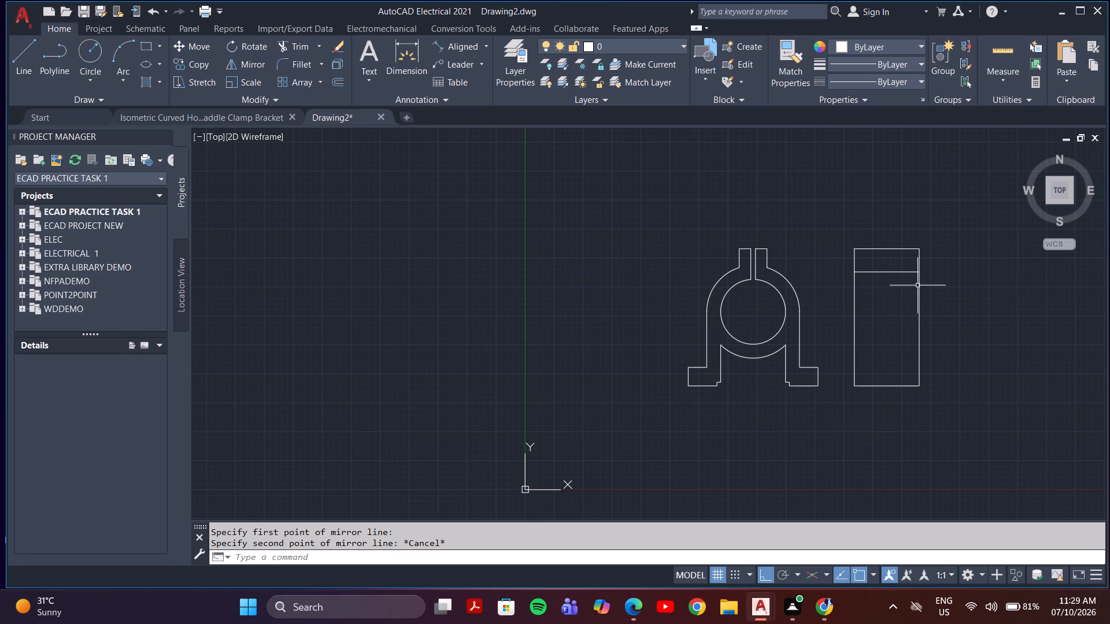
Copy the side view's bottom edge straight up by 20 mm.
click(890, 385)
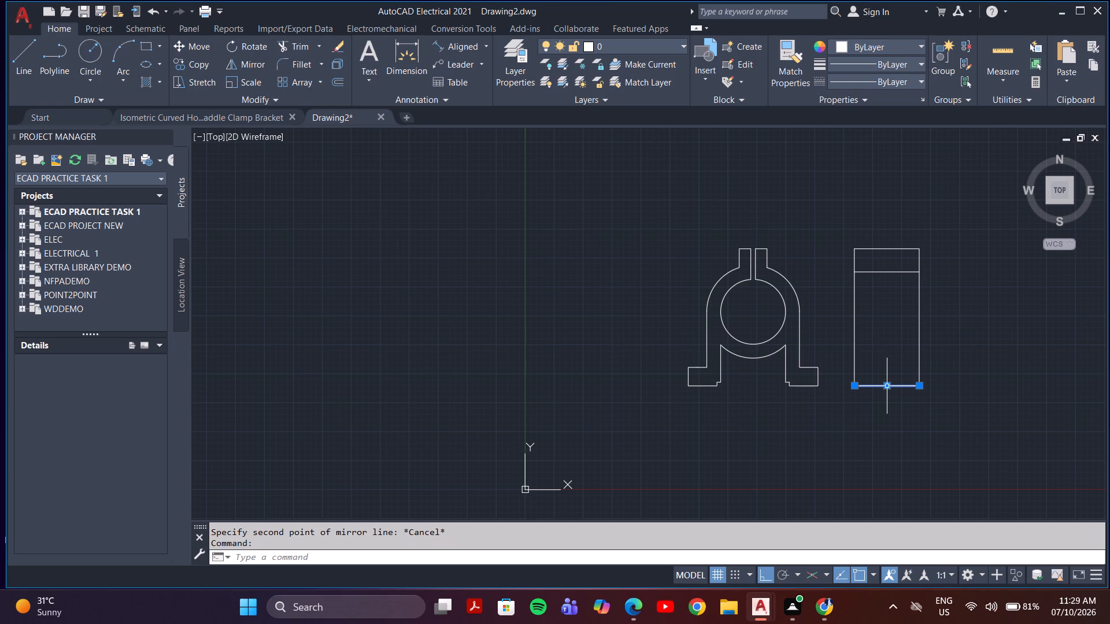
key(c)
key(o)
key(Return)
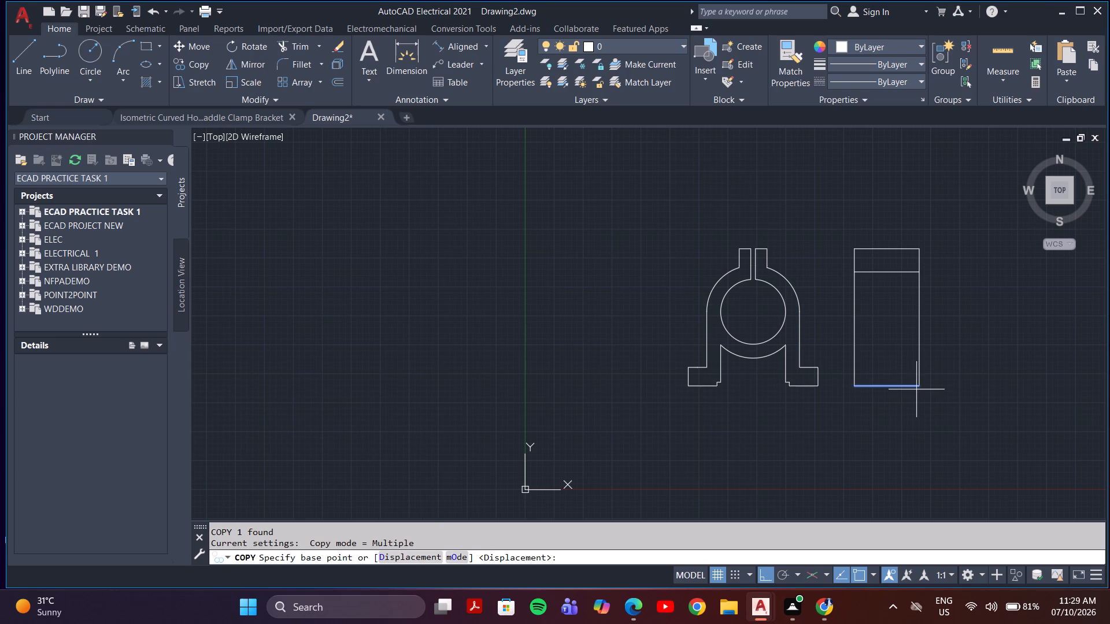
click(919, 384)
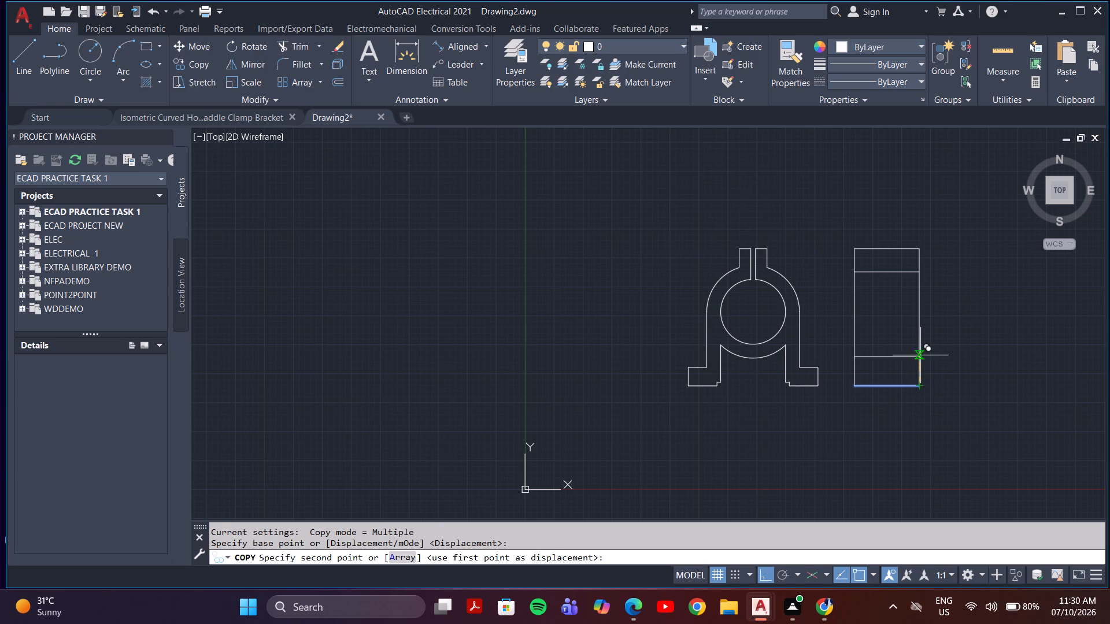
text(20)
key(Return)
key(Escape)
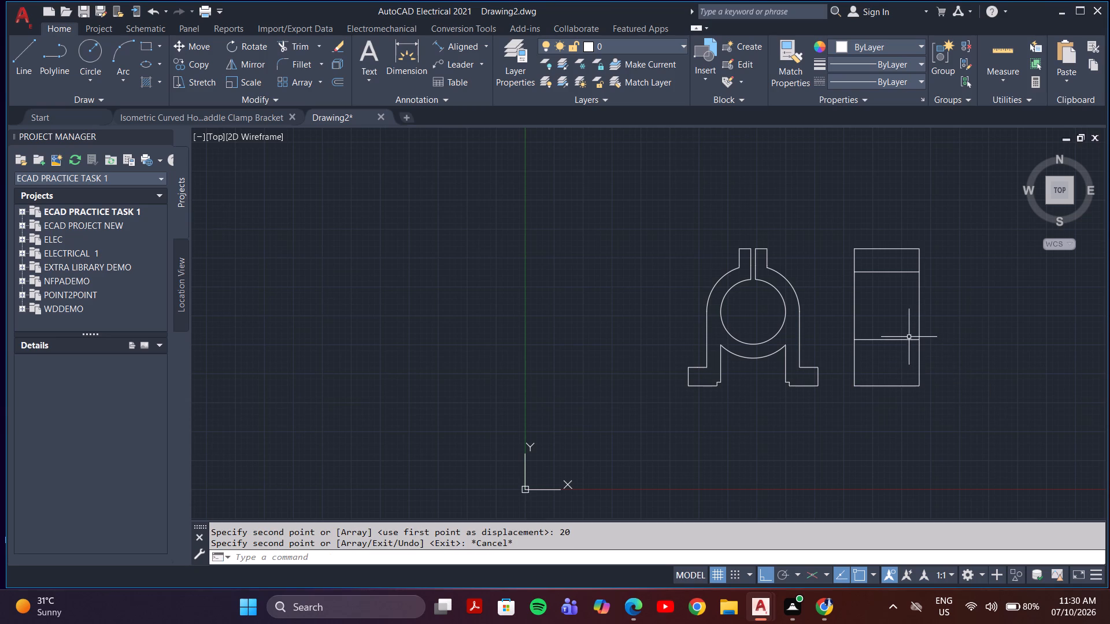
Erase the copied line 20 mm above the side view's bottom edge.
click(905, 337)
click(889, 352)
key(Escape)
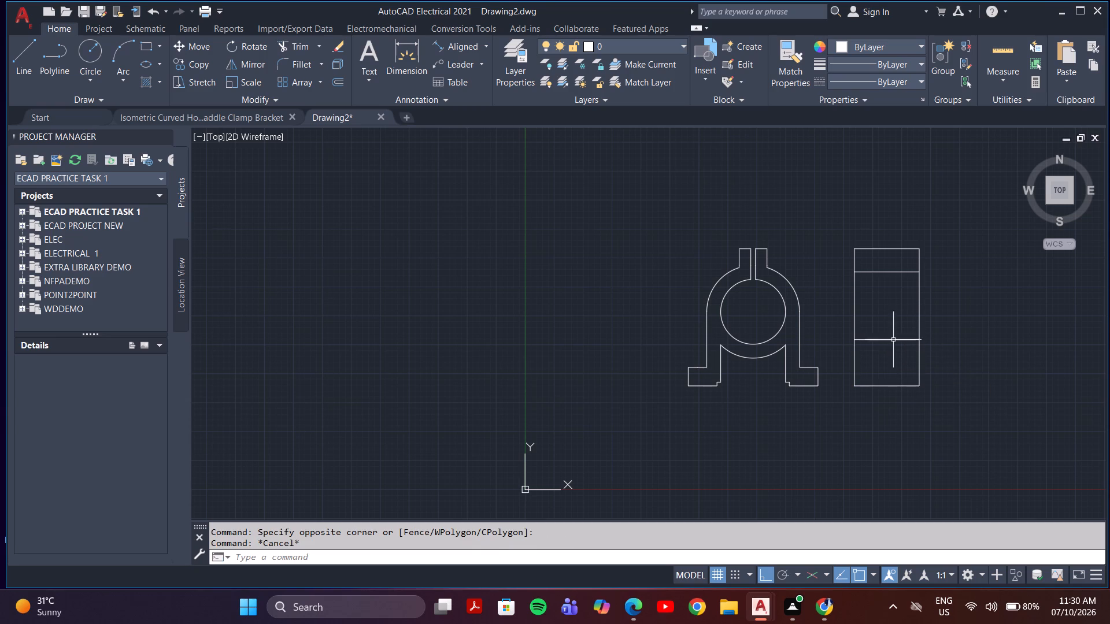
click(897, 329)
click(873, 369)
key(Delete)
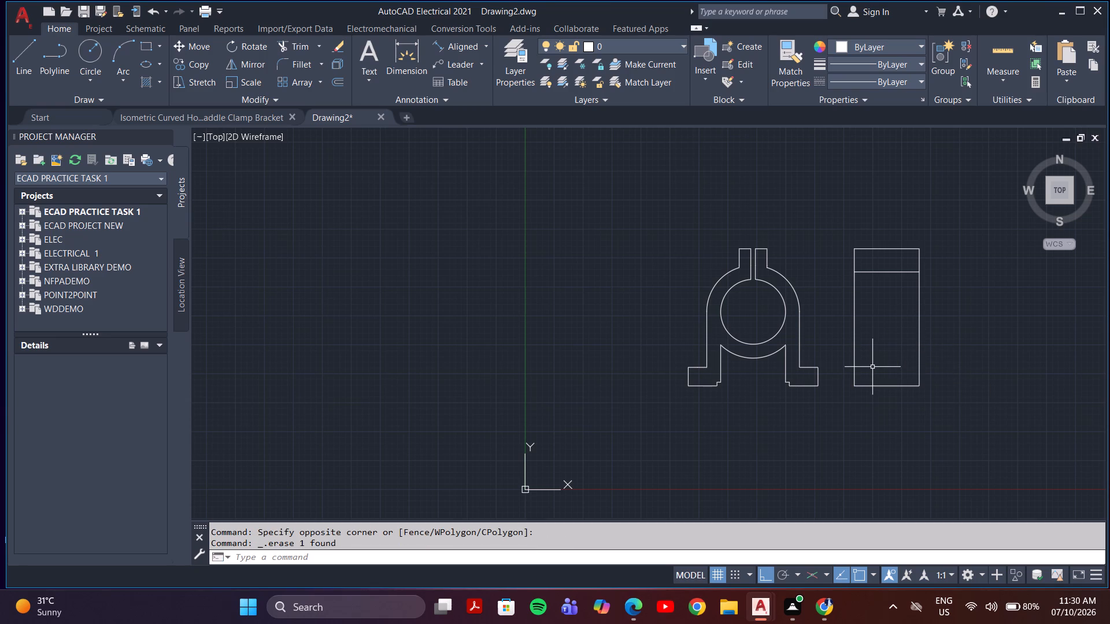
Copy the side view's bottom edge straight up by 10 mm.
click(874, 374)
click(867, 408)
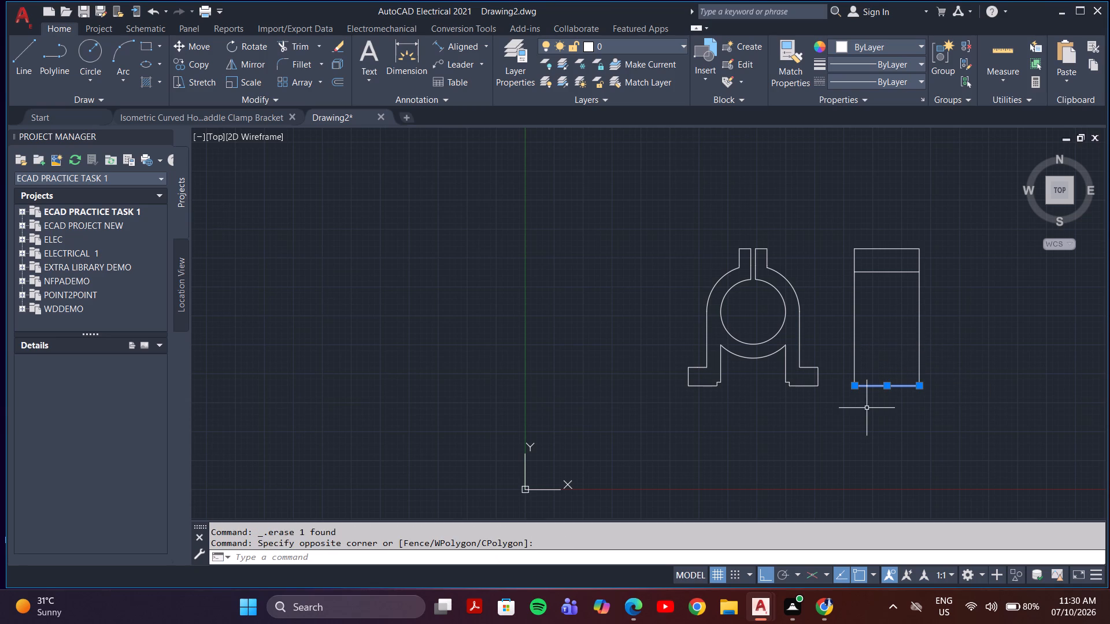
key(c)
key(o)
key(Return)
click(917, 384)
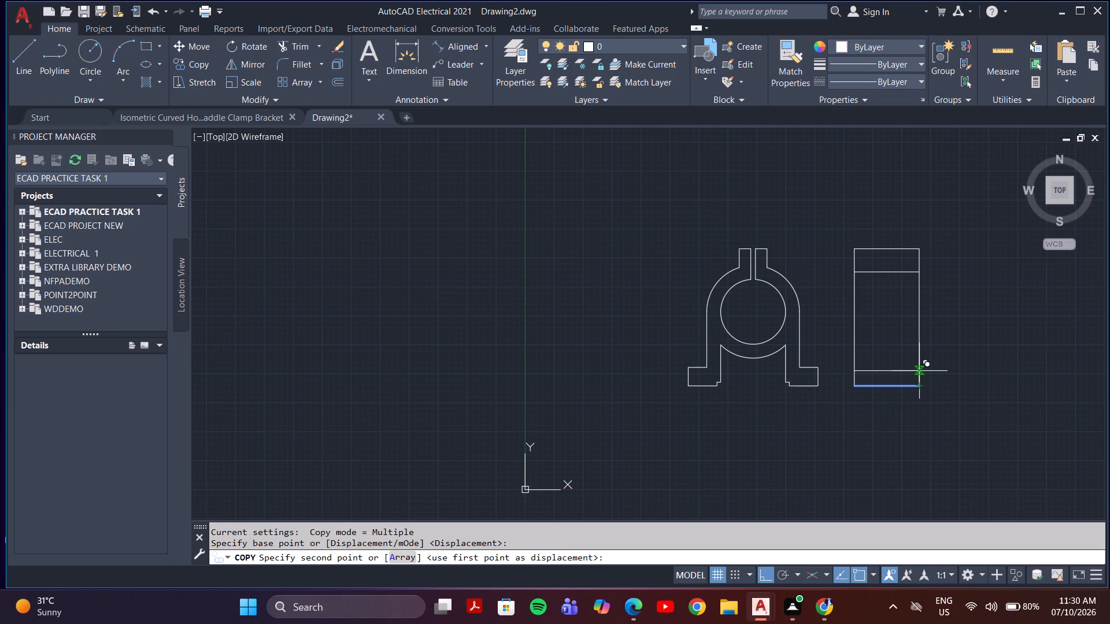
text(10)
key(Return)
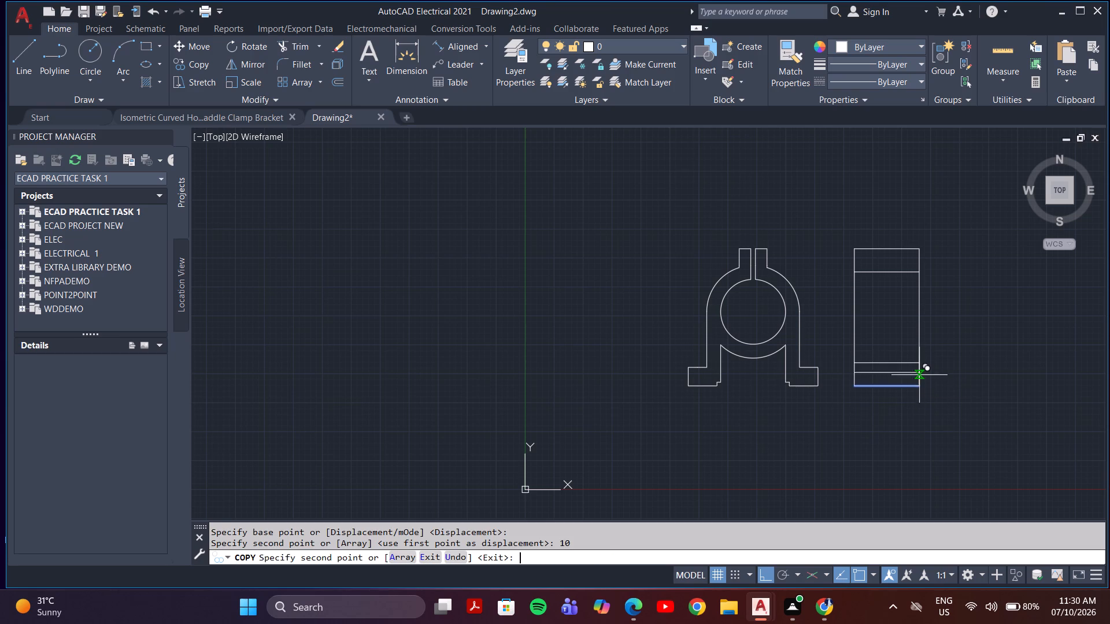
key(Escape)
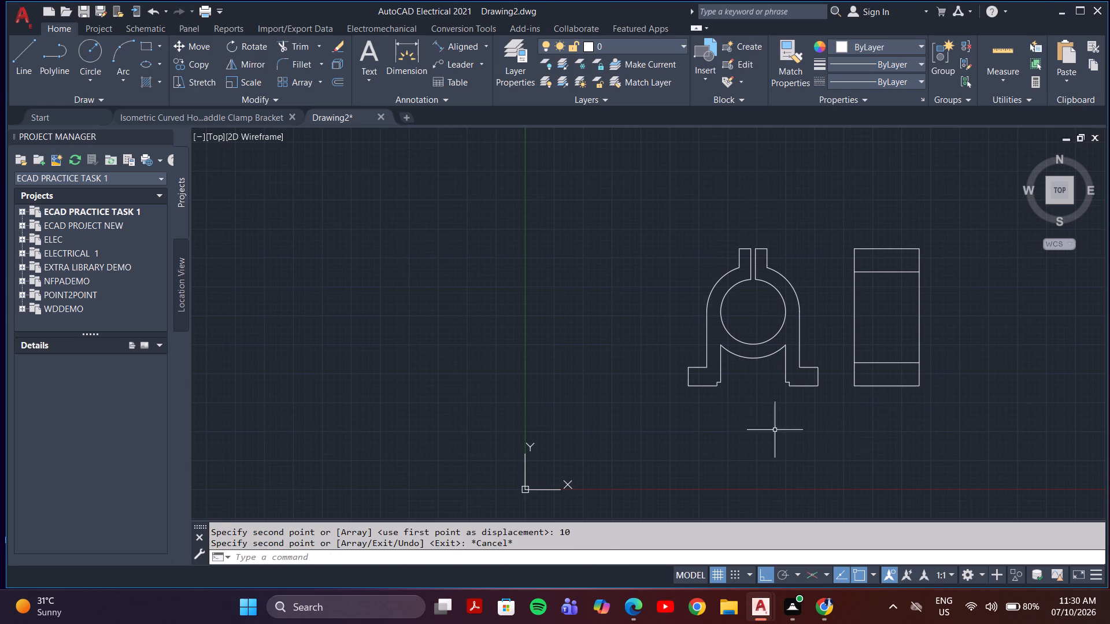
Draw a vertical centre line from the midpoint of the side view's top edge to the midpoint of its bottom edge.
scroll(864, 320, up, 2)
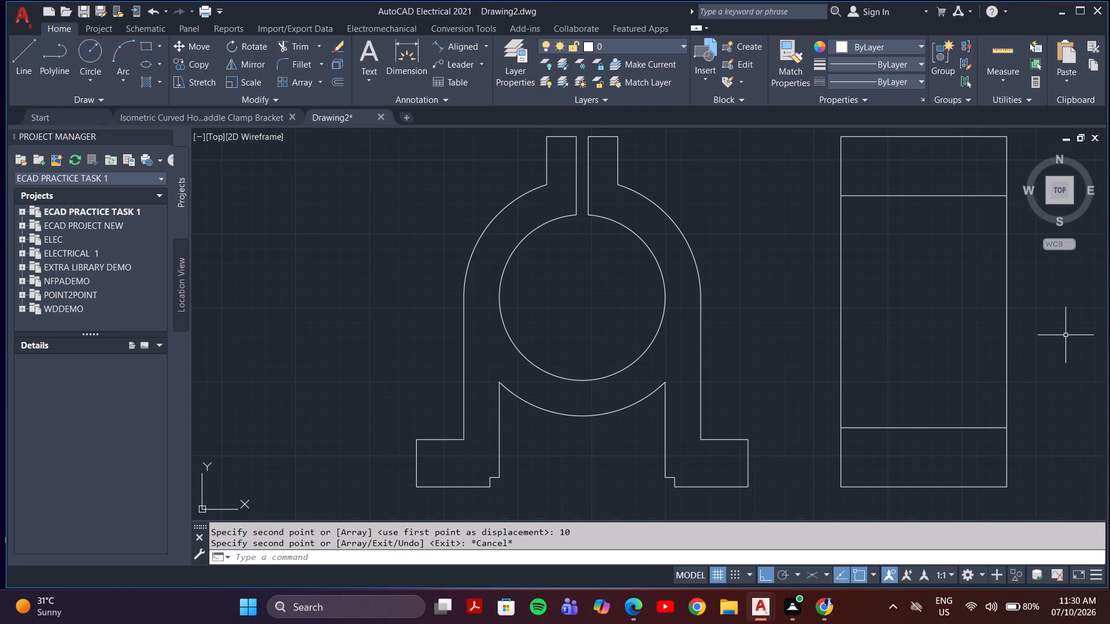
middle_drag(1004, 378, 931, 434)
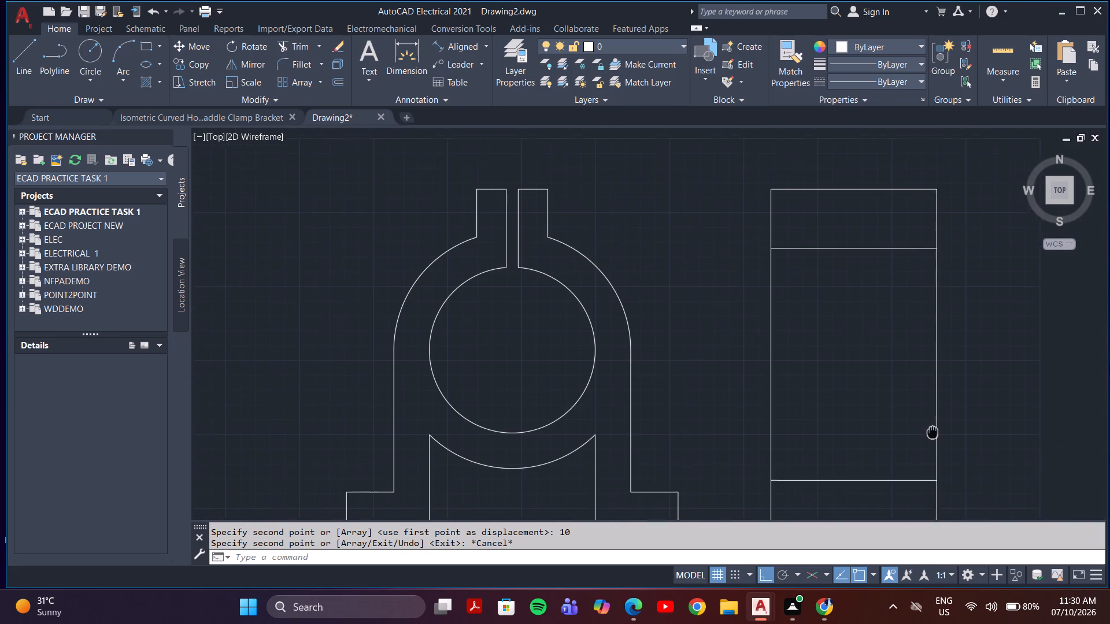
middle_drag(931, 434, 930, 436)
scroll(930, 436, down, 1)
middle_drag(930, 436, 914, 430)
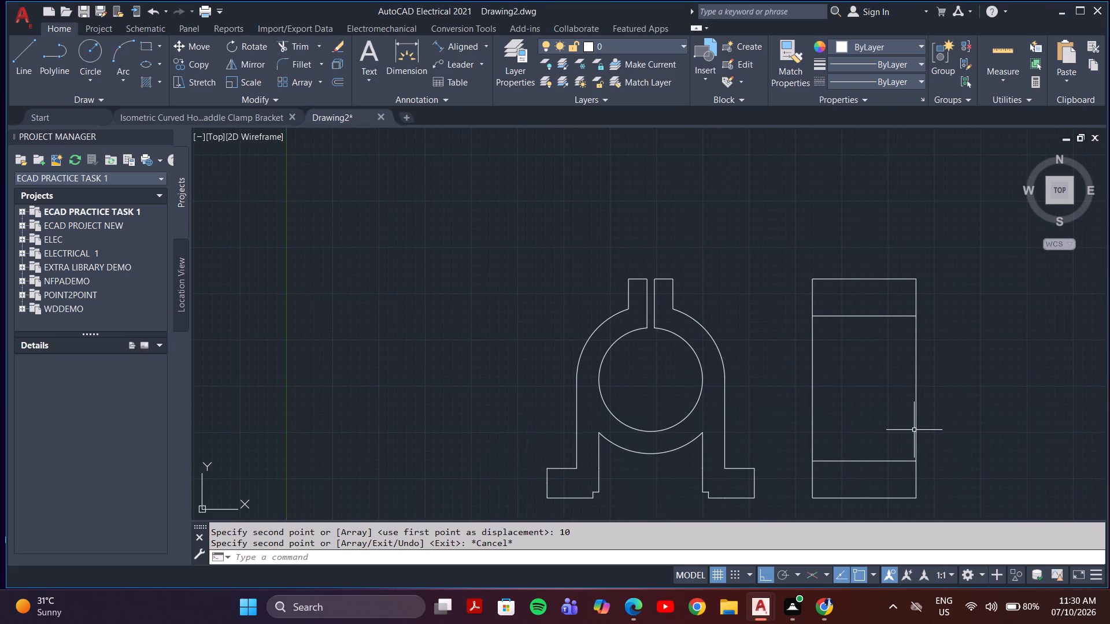
click(92, 51)
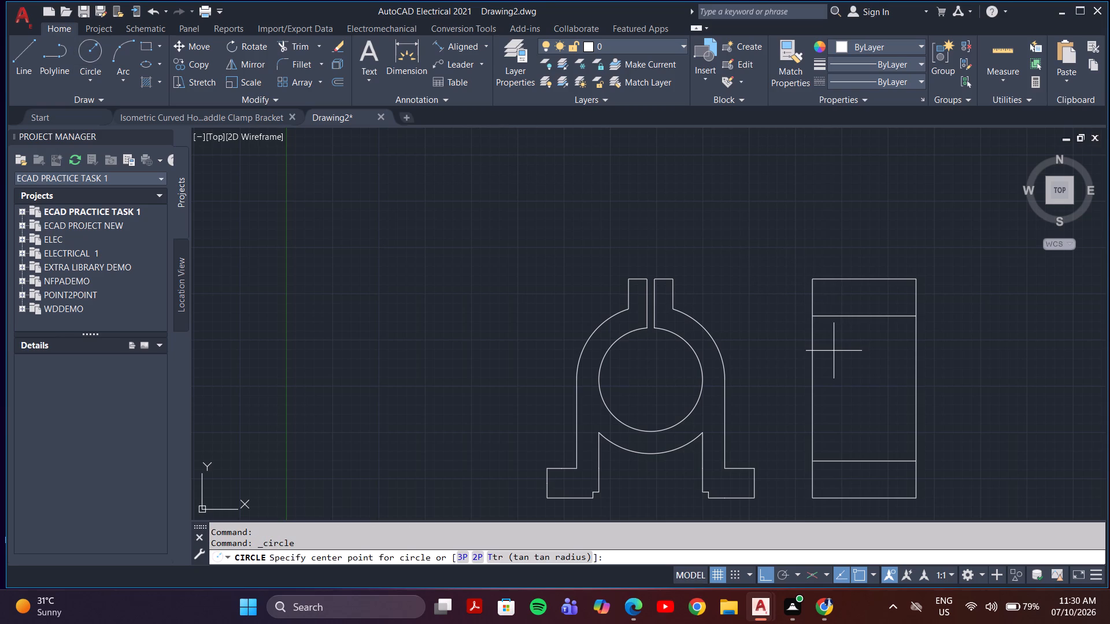
key(Escape)
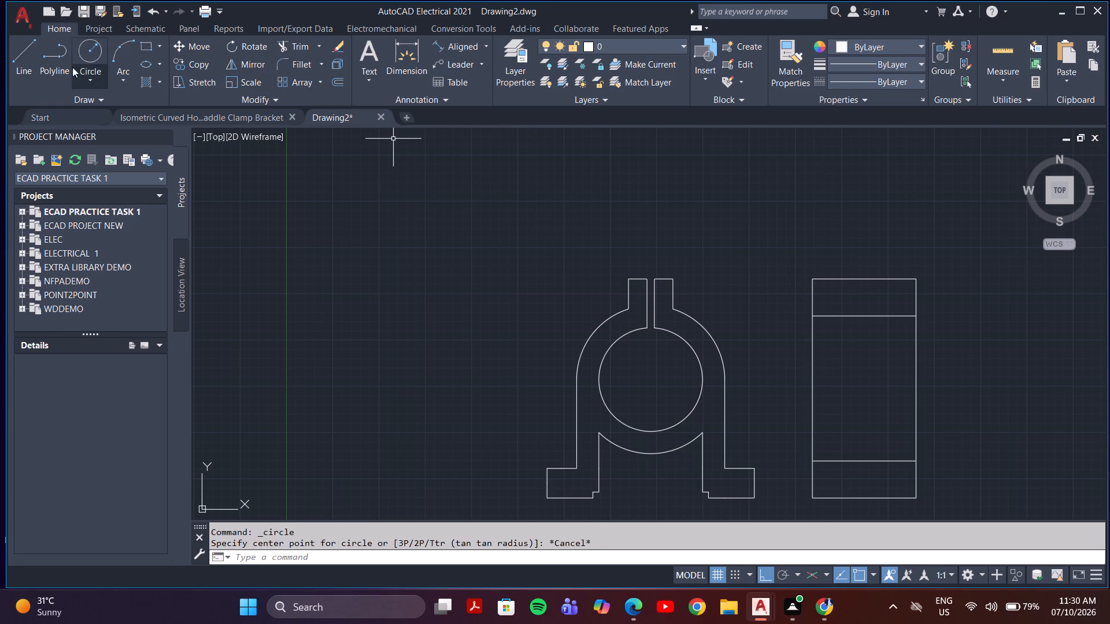
click(30, 59)
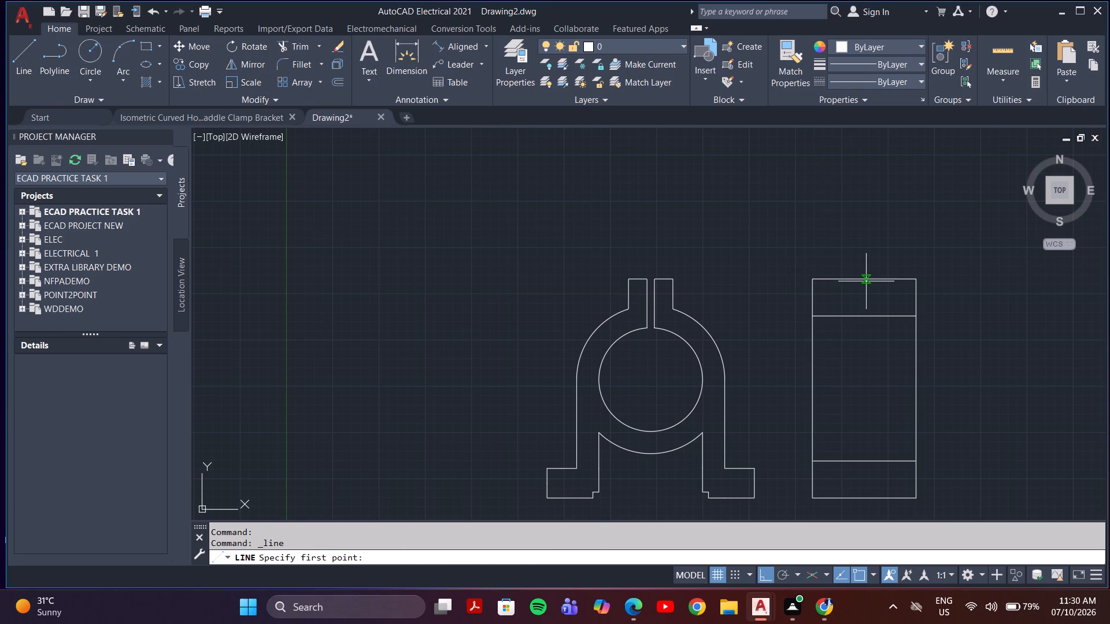
click(865, 280)
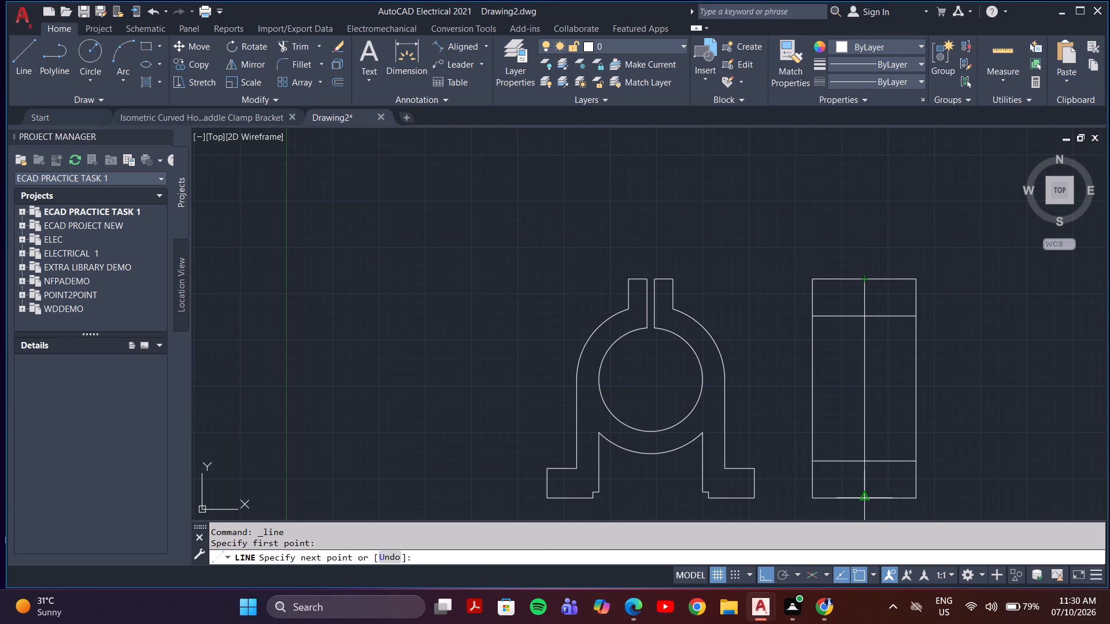
click(864, 500)
key(Escape)
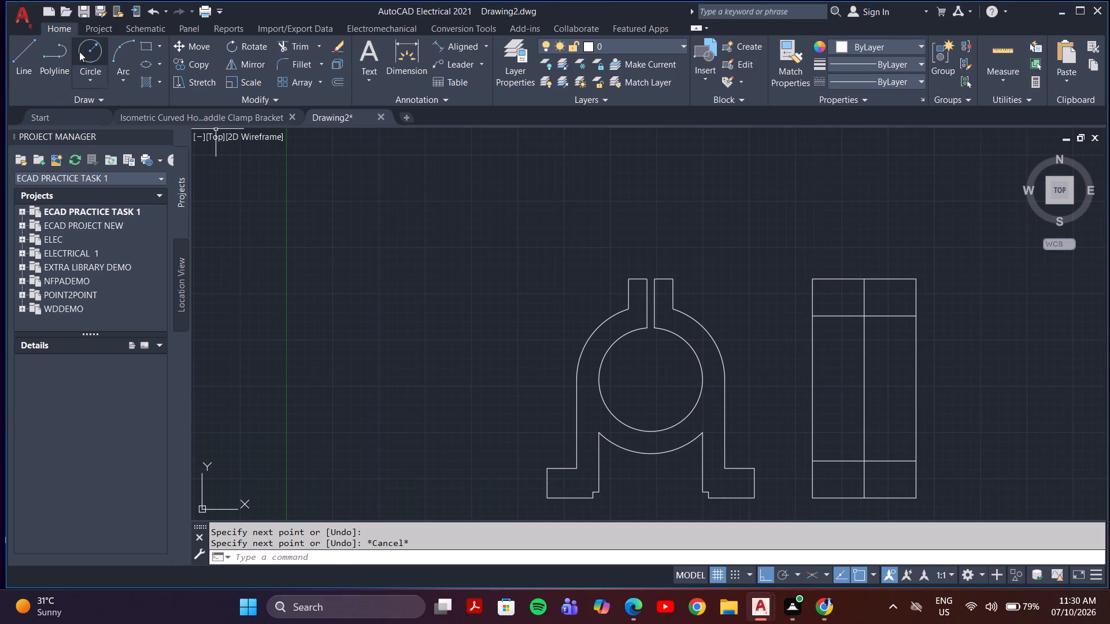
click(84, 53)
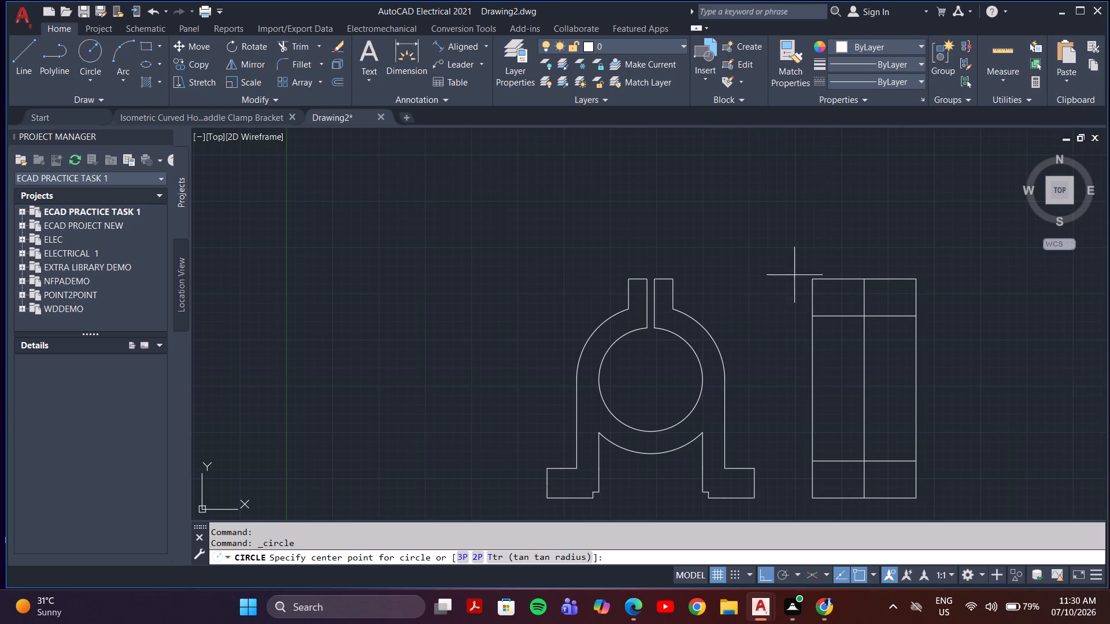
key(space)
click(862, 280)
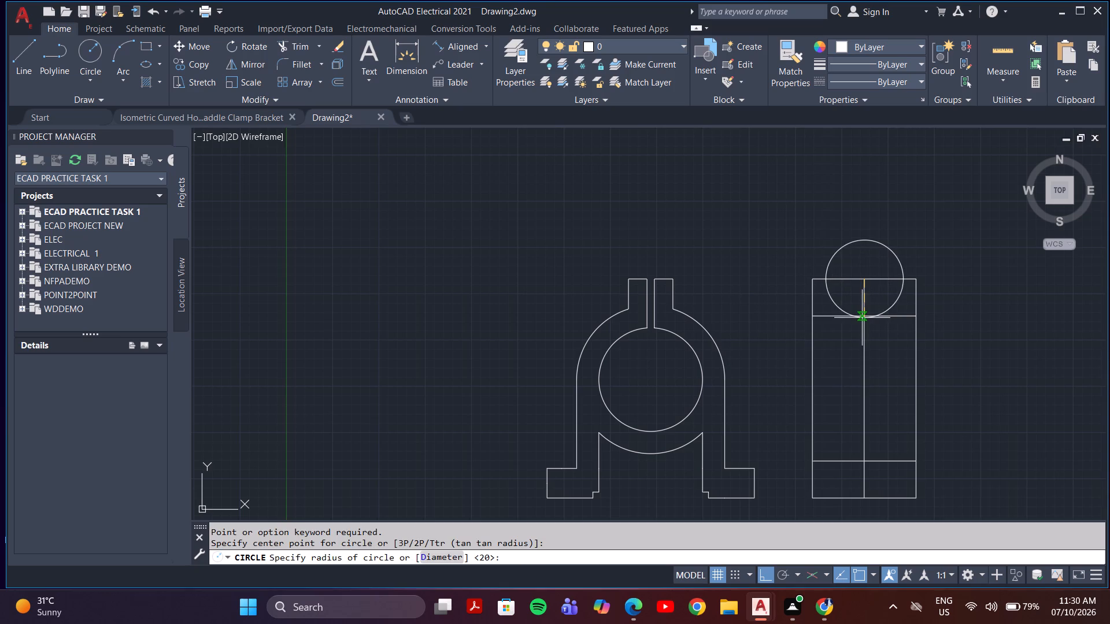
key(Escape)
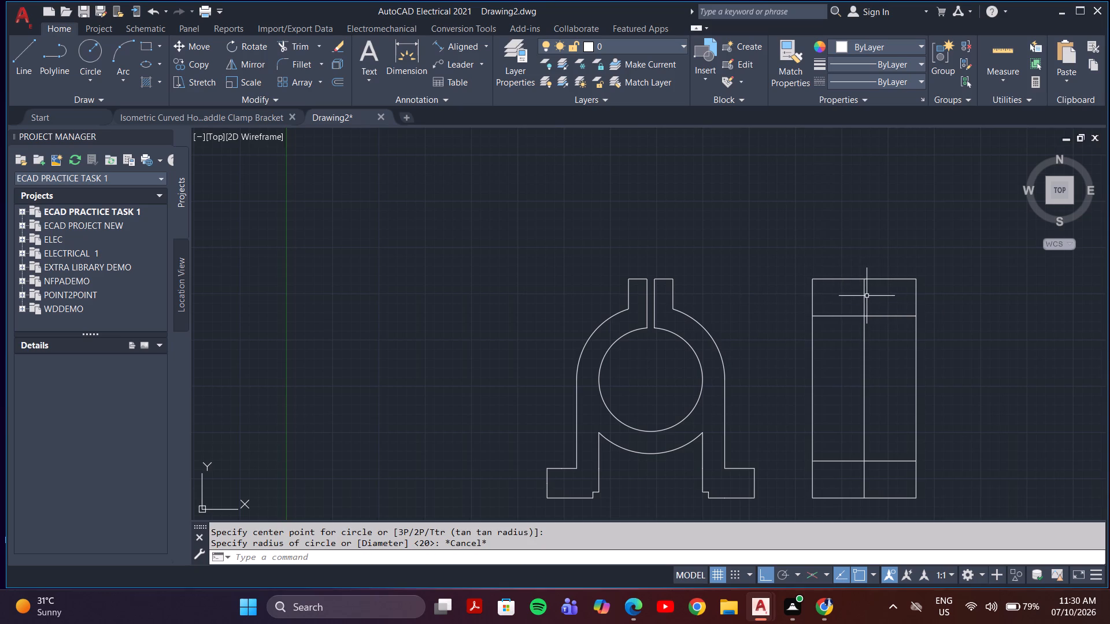
Draw a short vertical line on the side view's centre, from the upper horizontal line up to the top edge.
click(18, 57)
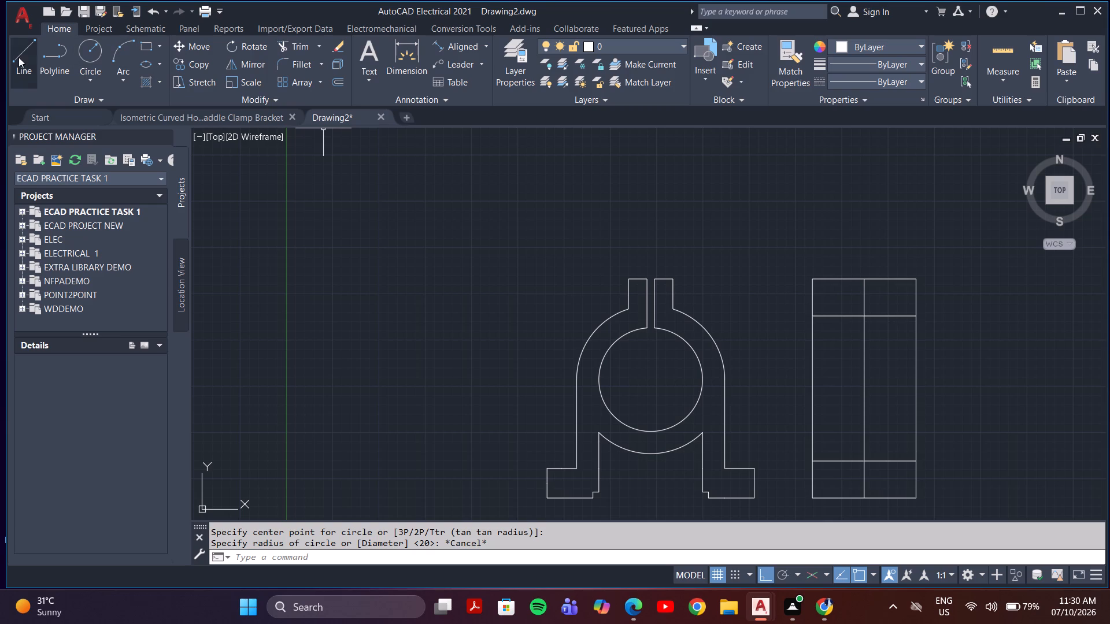
click(865, 317)
click(865, 278)
key(space)
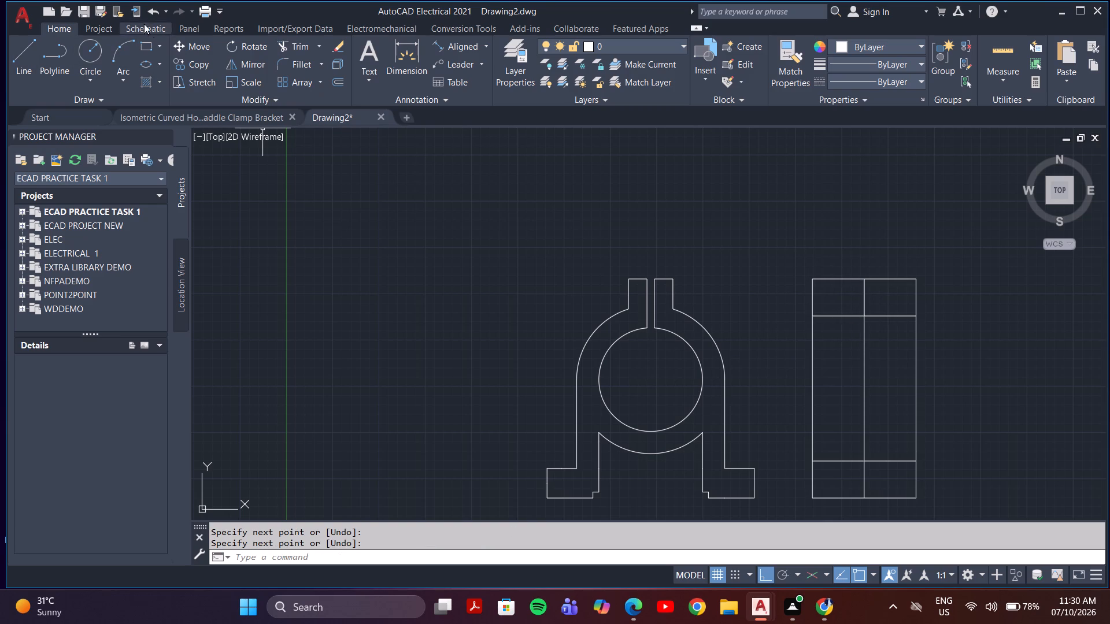
Draw a circle of about 3 mm radius centred on the midpoint of the short vertical line in the side view's top band.
click(92, 51)
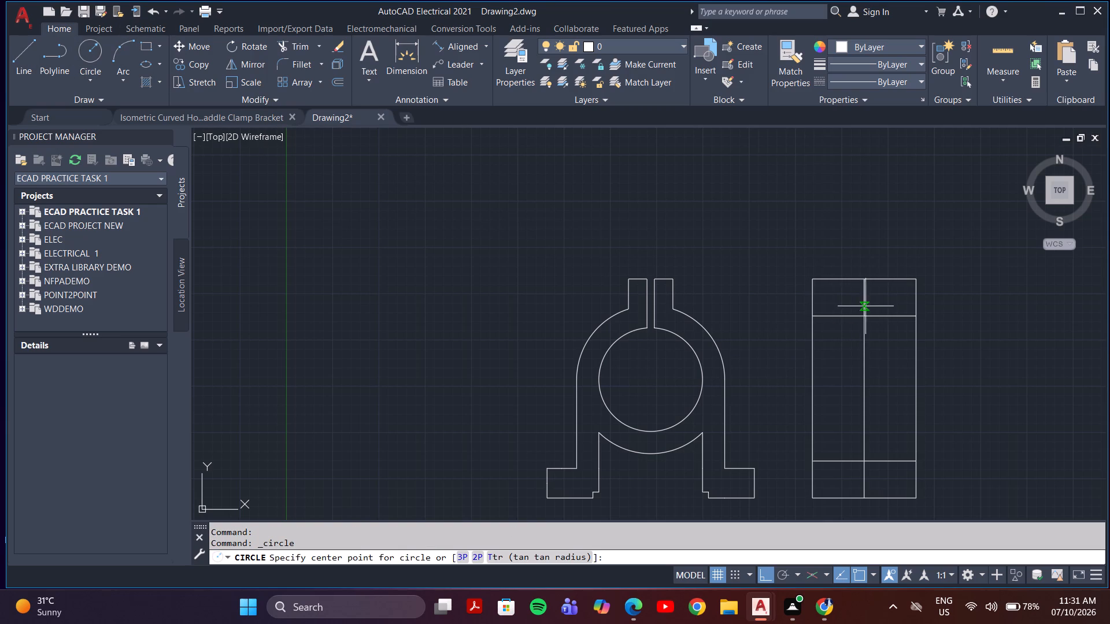
click(864, 299)
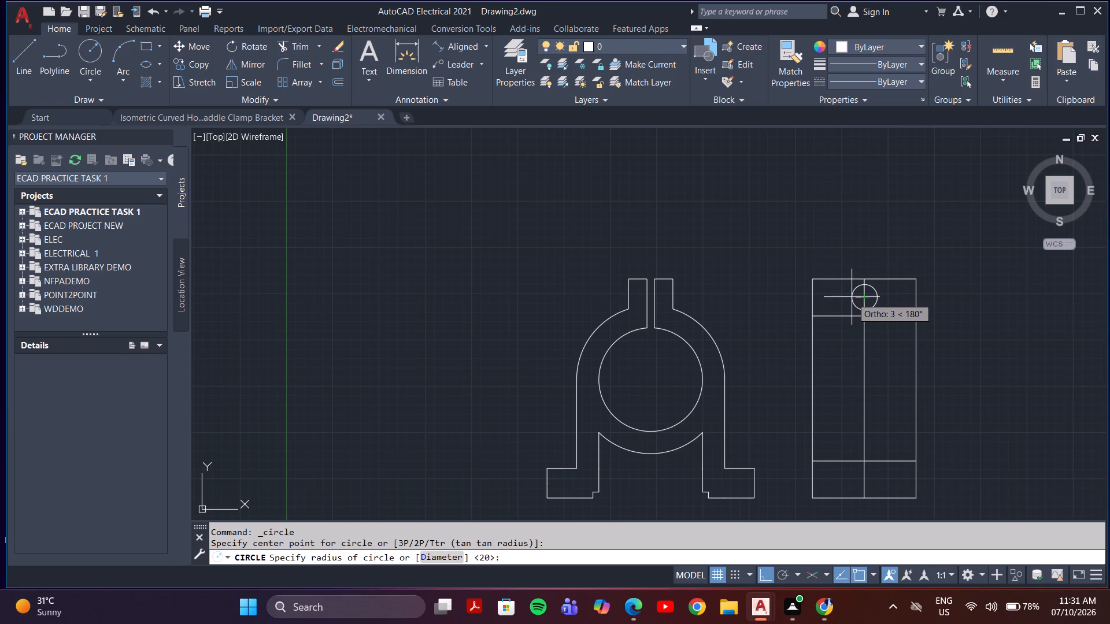
click(852, 293)
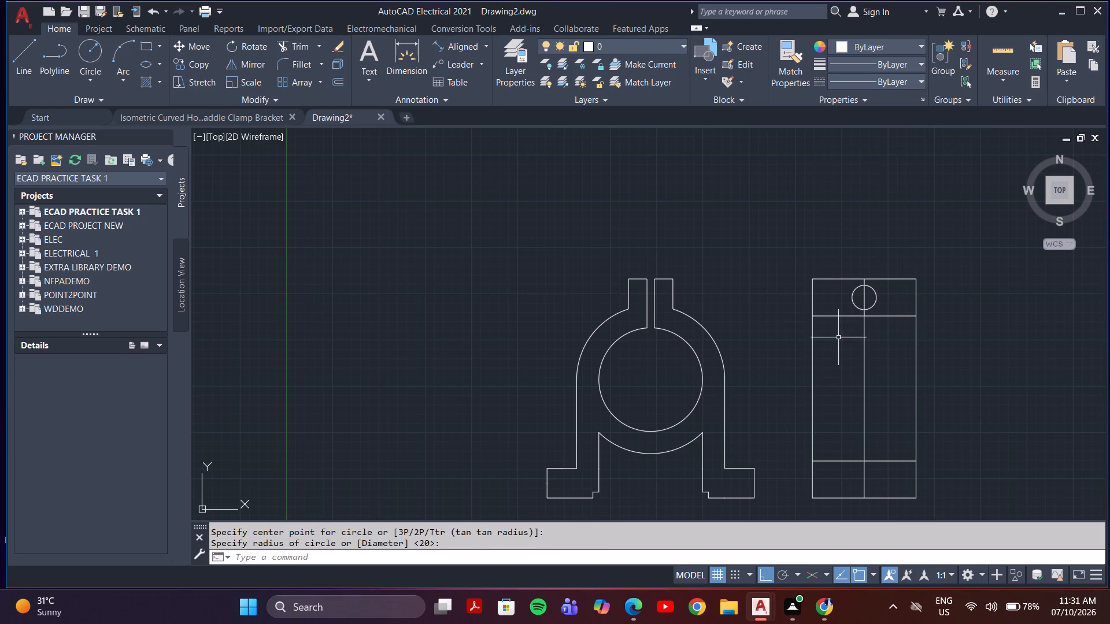
key(space)
Draw a horizontal line from the small circle's centre past the side view's left edge and trim off the part outside the edge.
click(6, 64)
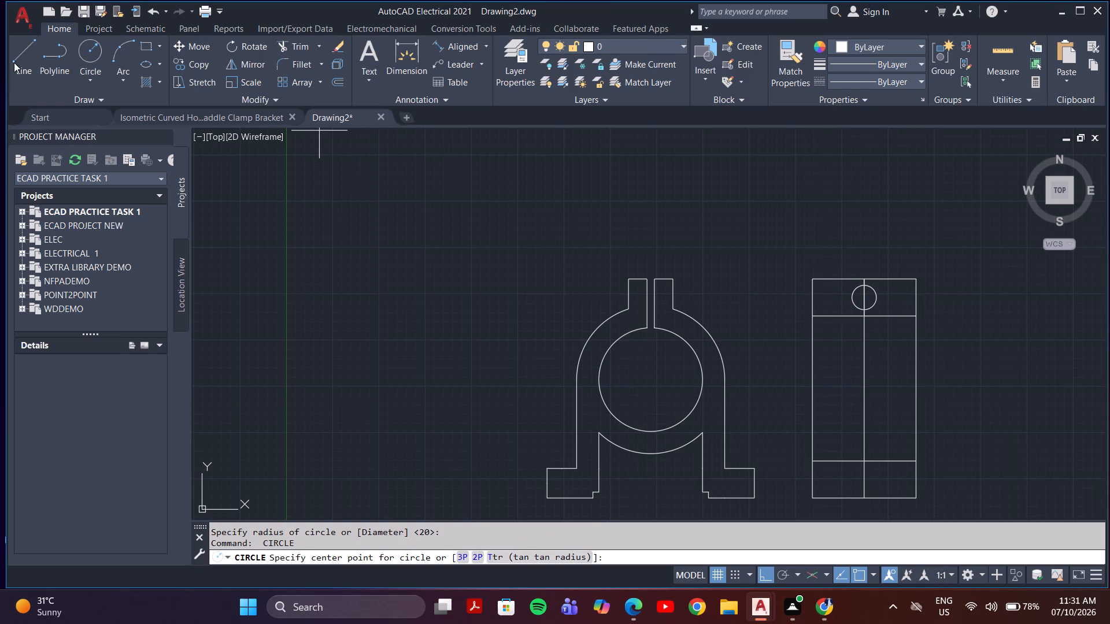
click(14, 62)
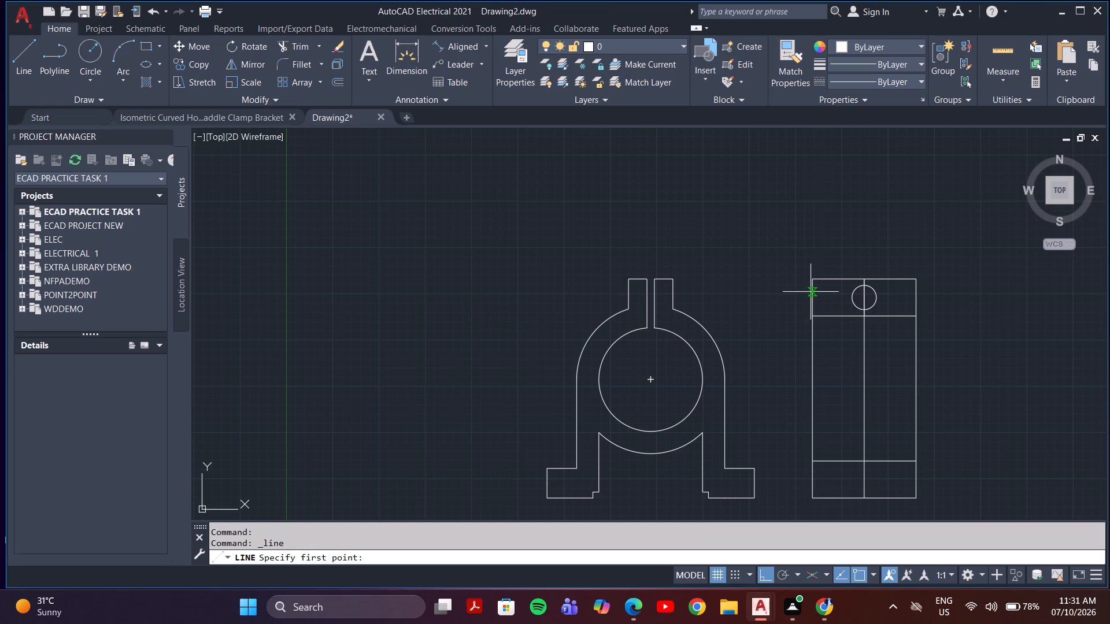
click(861, 295)
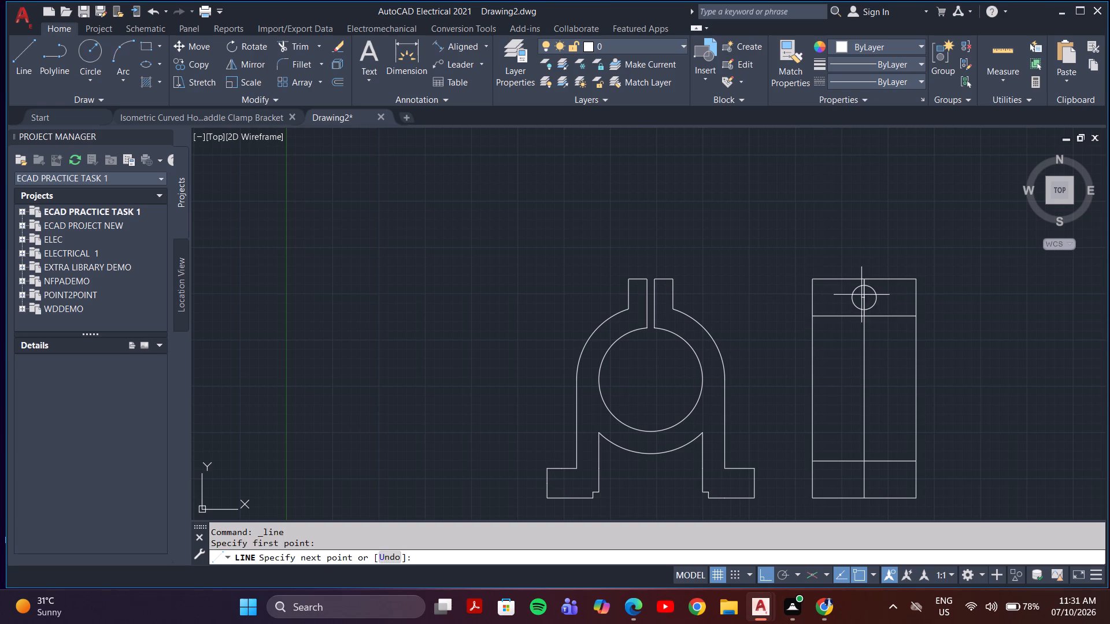
click(797, 299)
key(Escape)
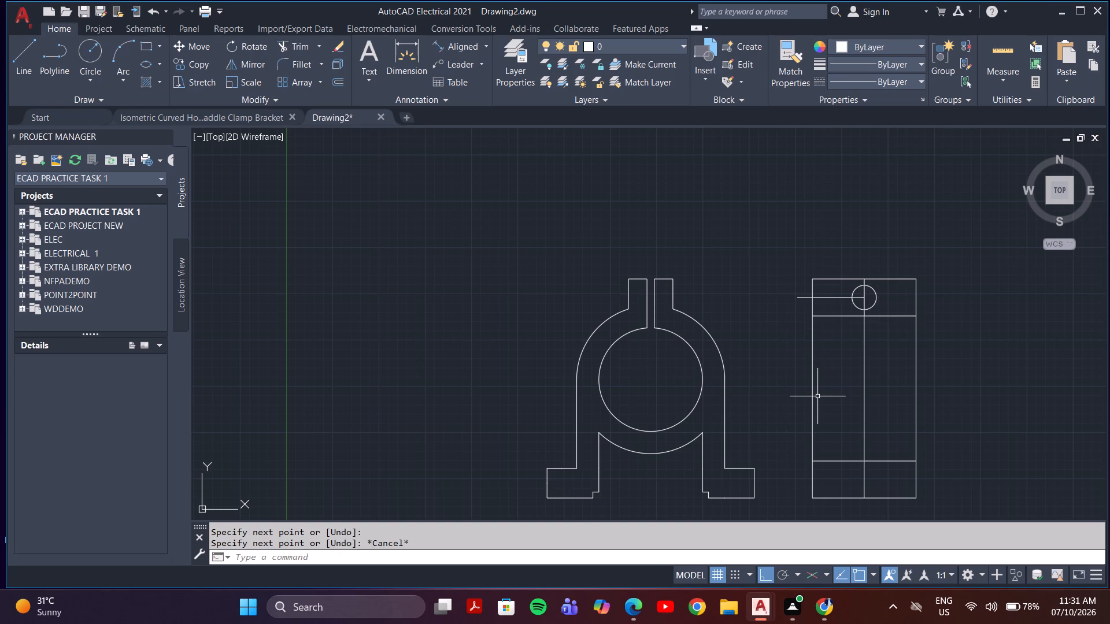
key(t)
key(r)
key(Return)
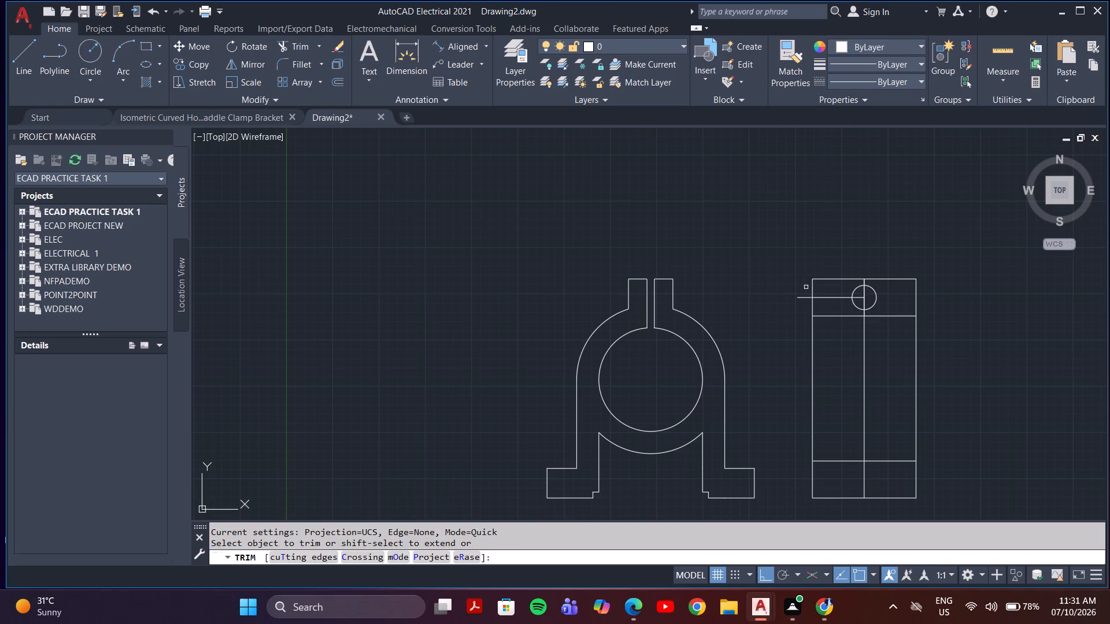
click(806, 287)
click(796, 309)
key(space)
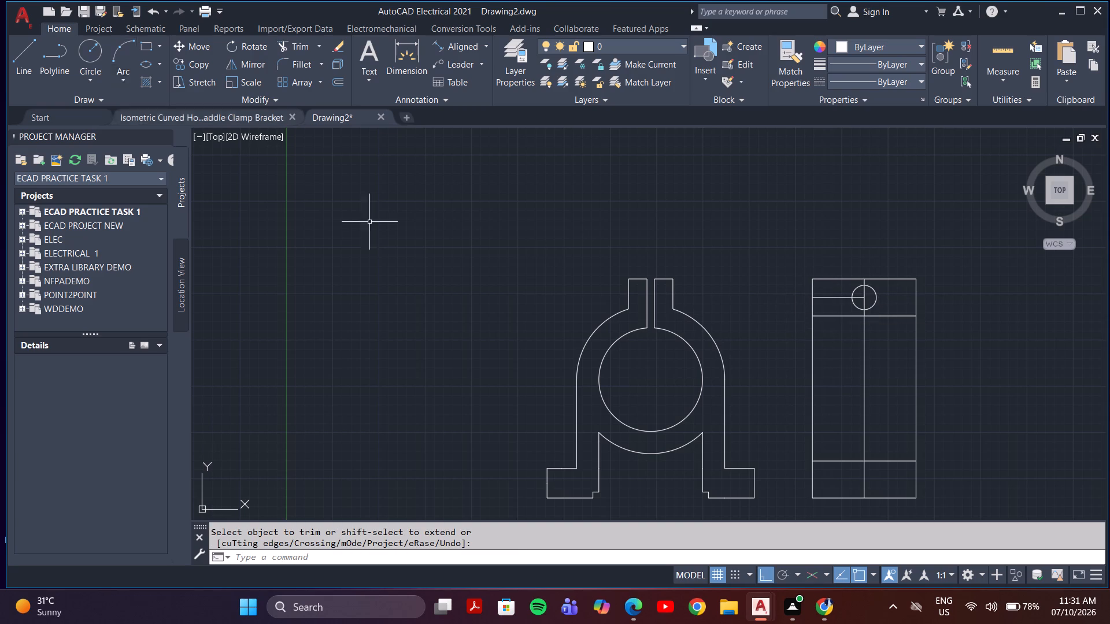
key(space)
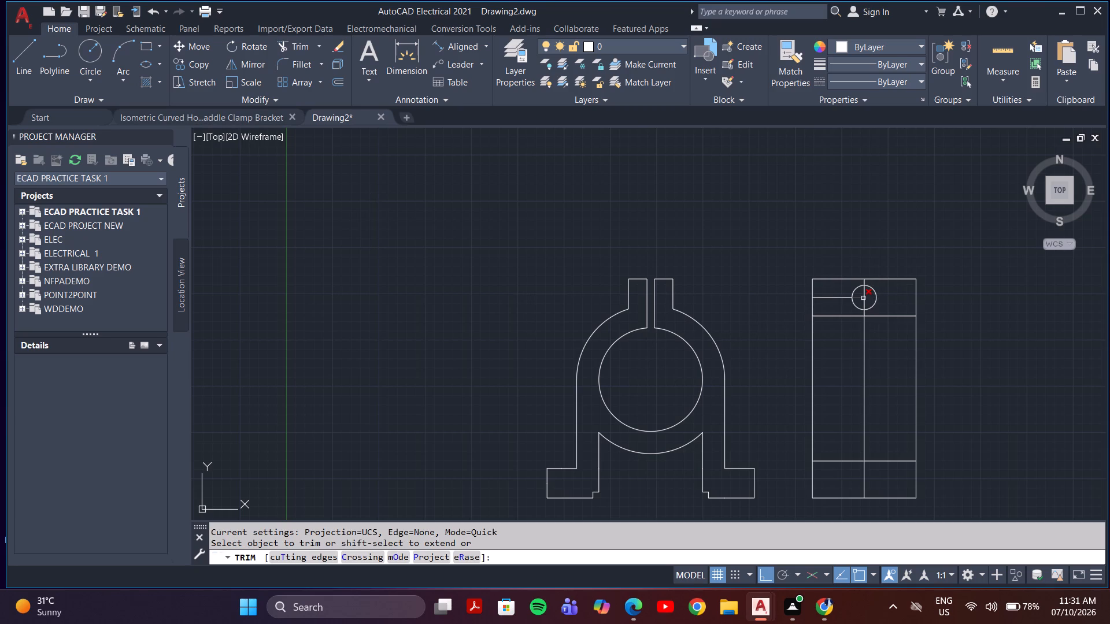
key(Escape)
Draw a horizontal line from the small circle's centre past the side view's right edge and trim off the part outside the edge.
key(l)
key(Return)
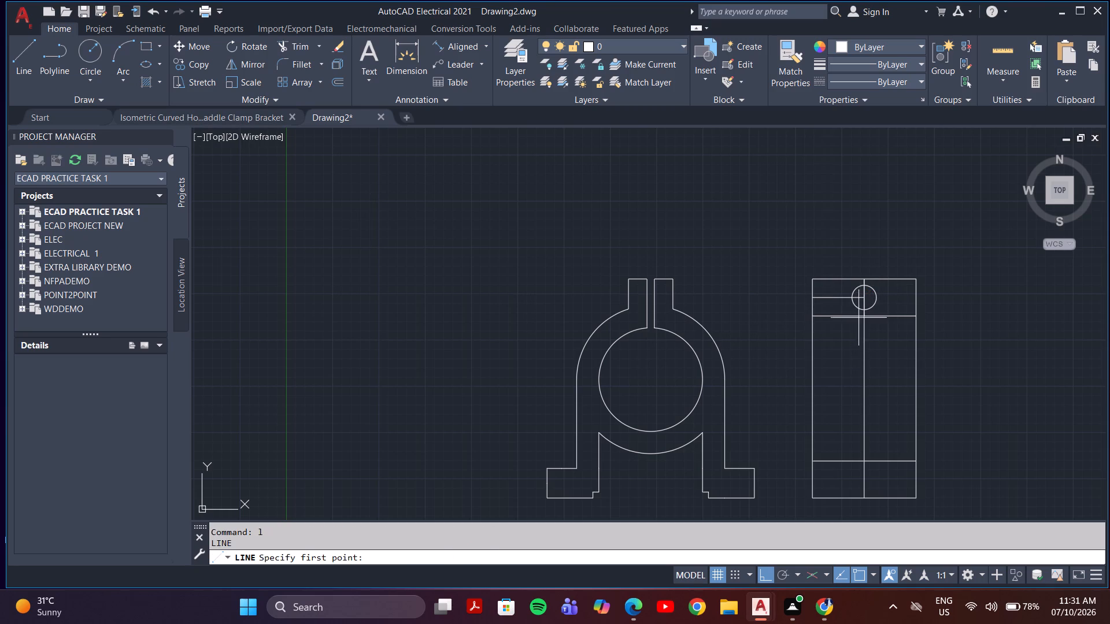
click(865, 294)
click(957, 300)
key(Escape)
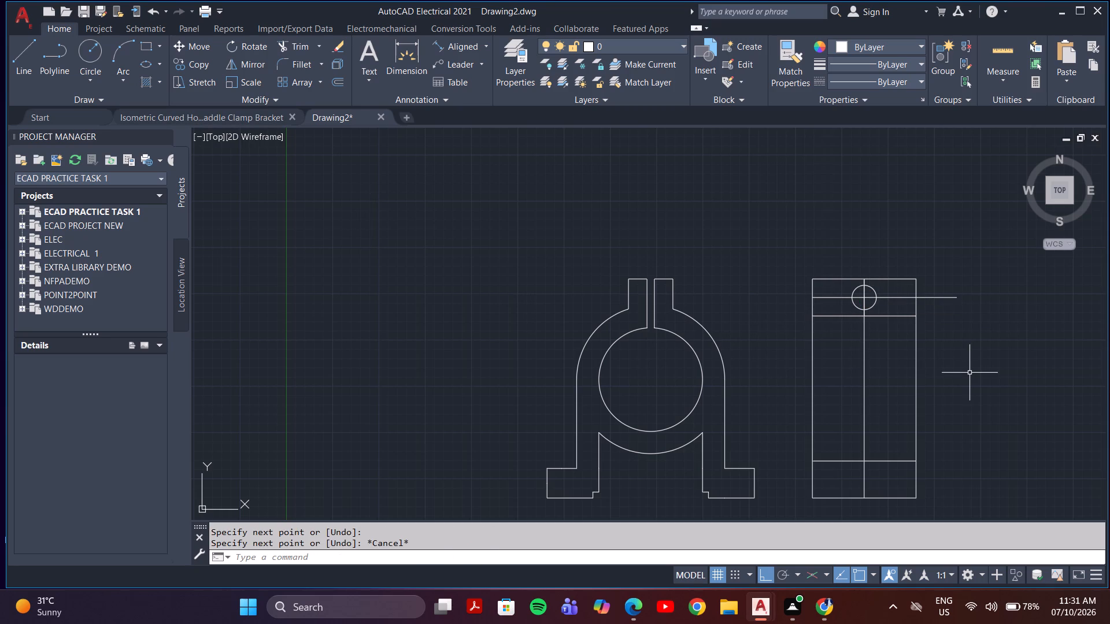
text(tr)
key(Return)
click(939, 285)
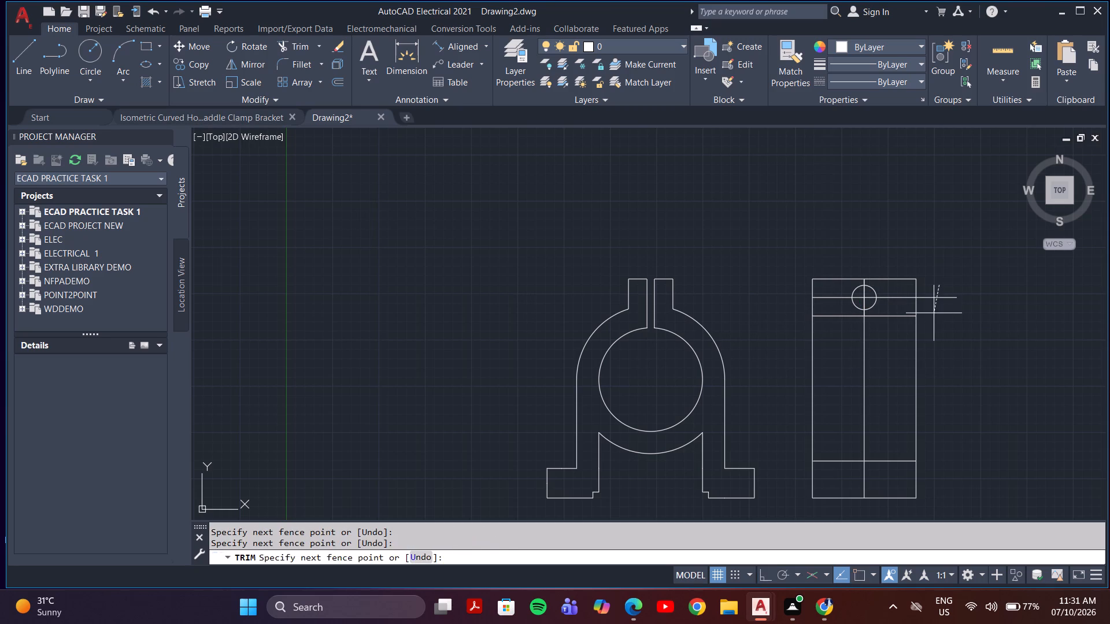
click(933, 318)
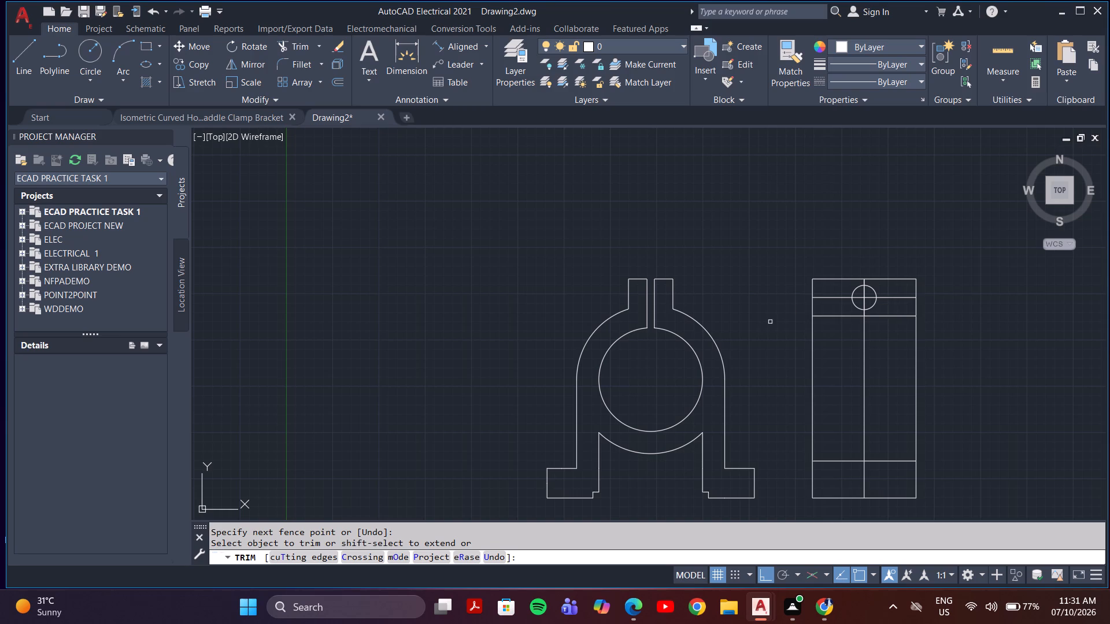
key(Escape)
Copy the small circle from its centre along the horizontal line, once to its right and once to its left.
text(co)
key(Return)
click(876, 289)
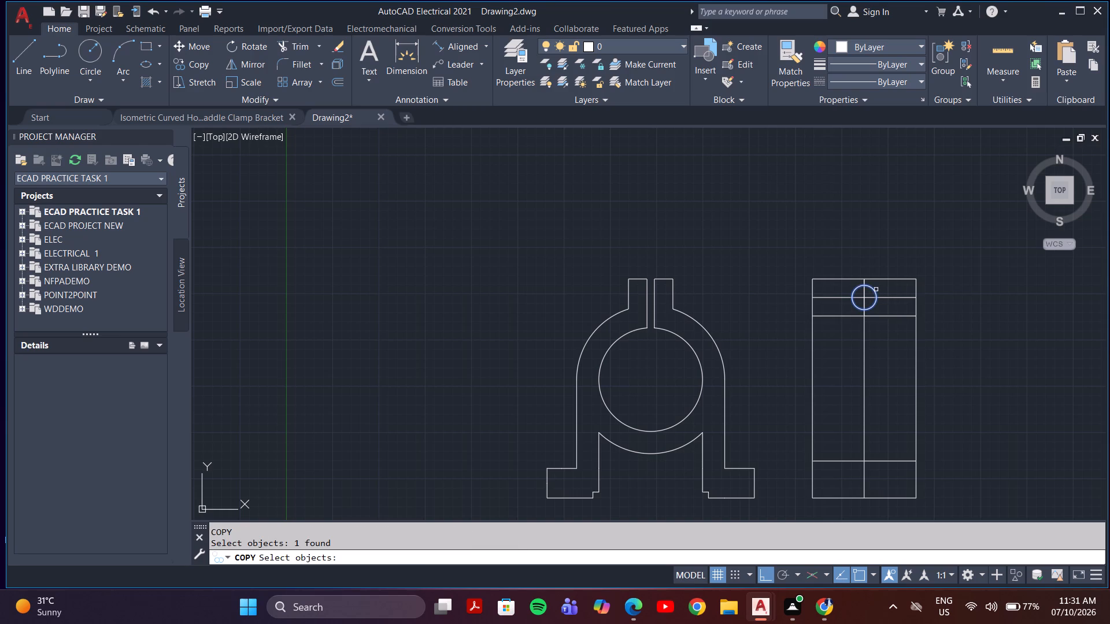
key(Return)
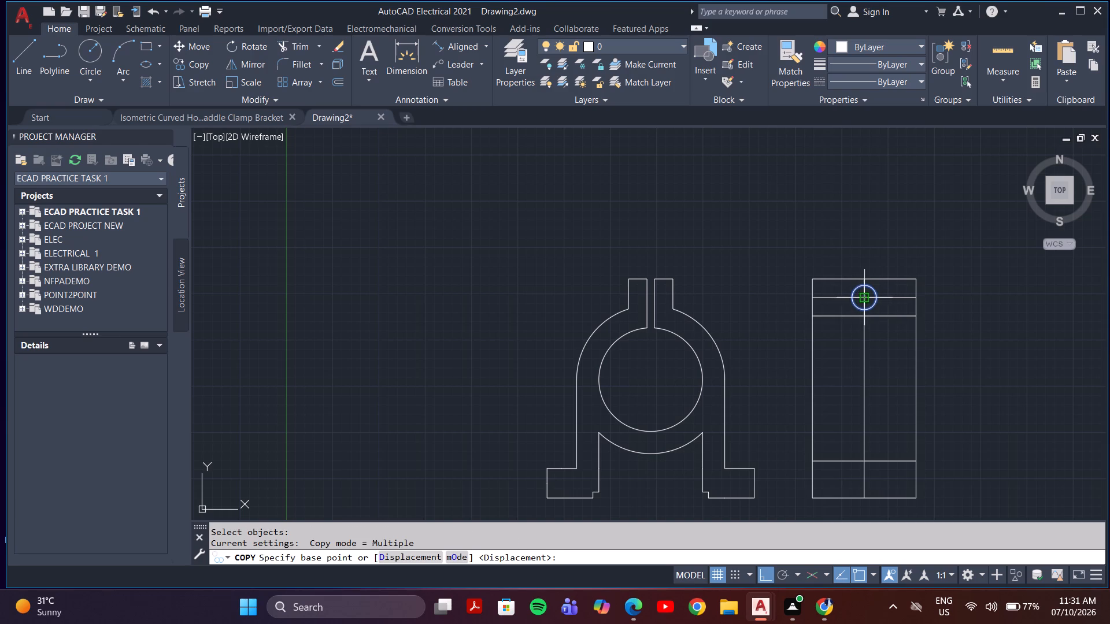
click(864, 296)
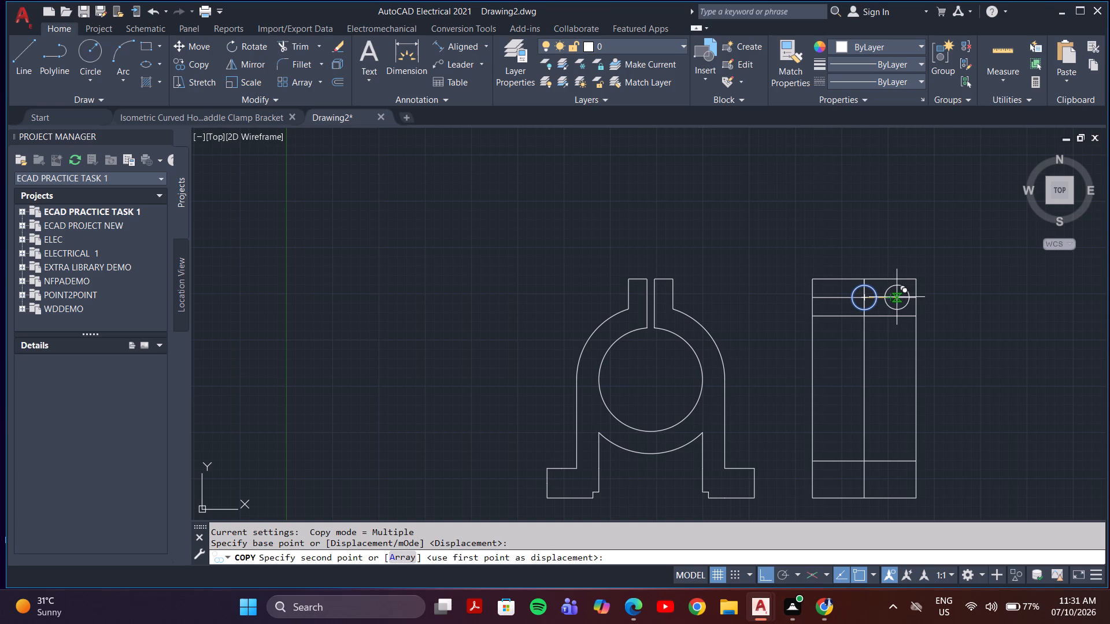
click(898, 296)
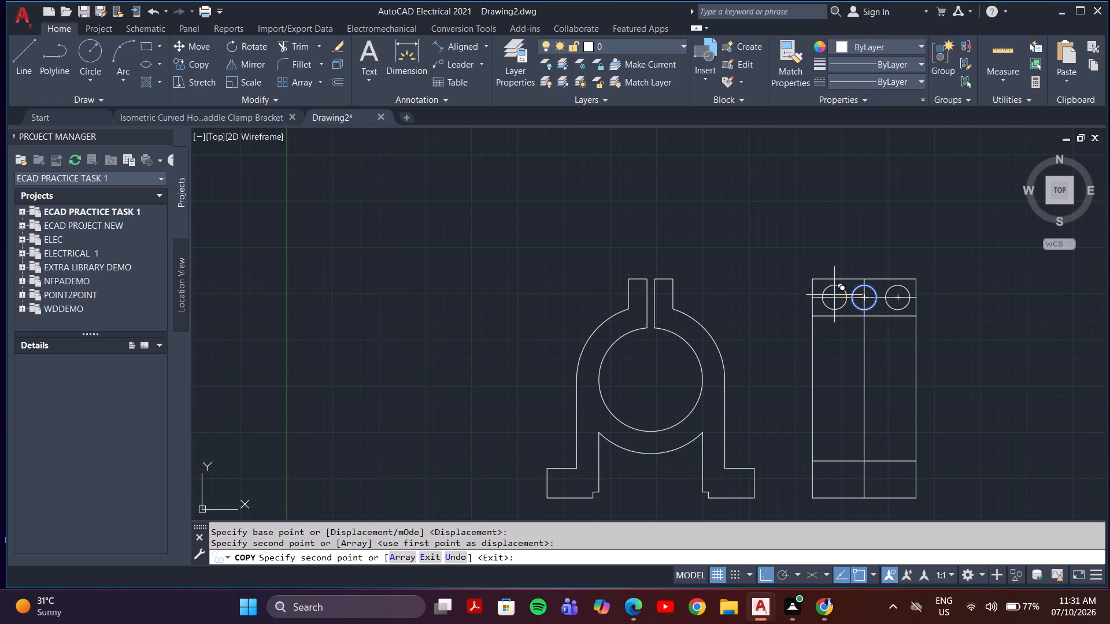
click(834, 299)
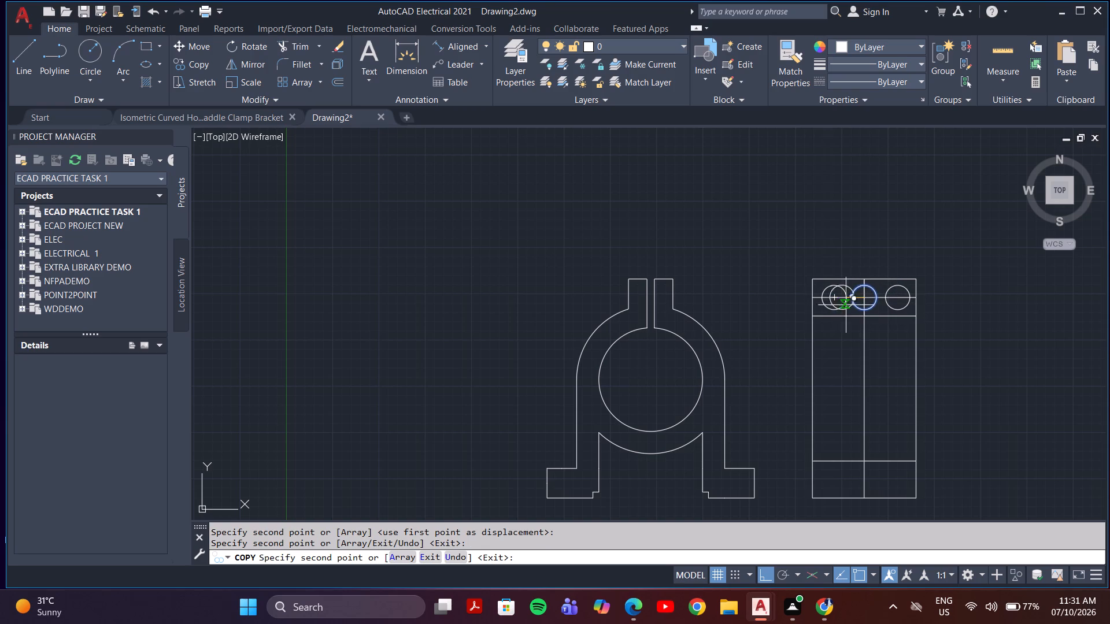
key(Escape)
Draw a horizontal line from the midpoint of the side view's left edge past the right edge and trim off the overhang.
scroll(882, 344, down, 1)
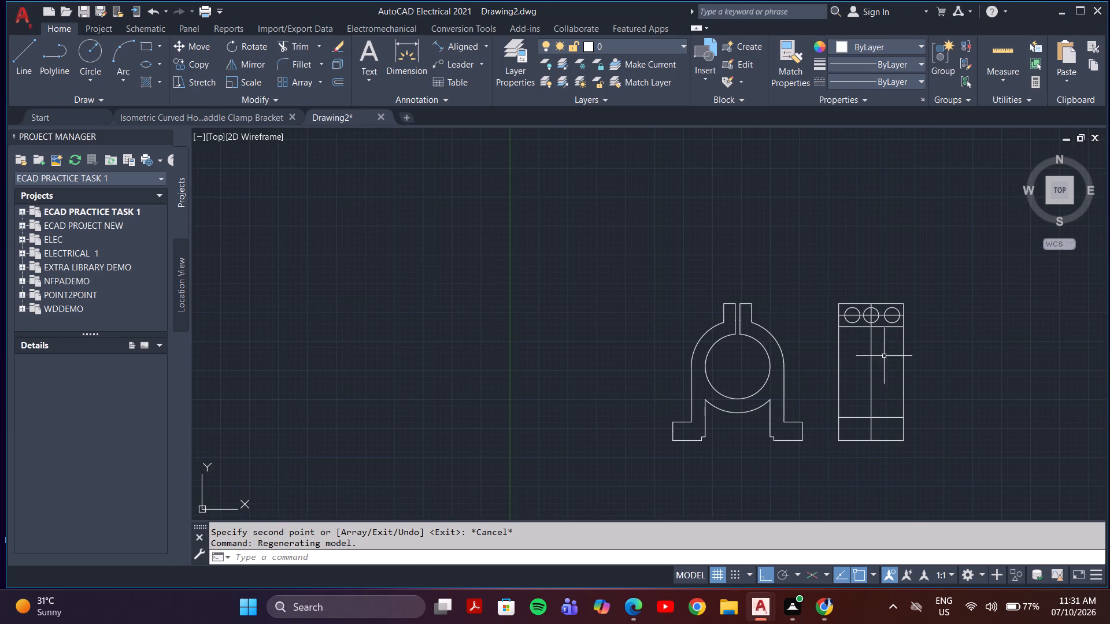
middle_drag(888, 384, 885, 362)
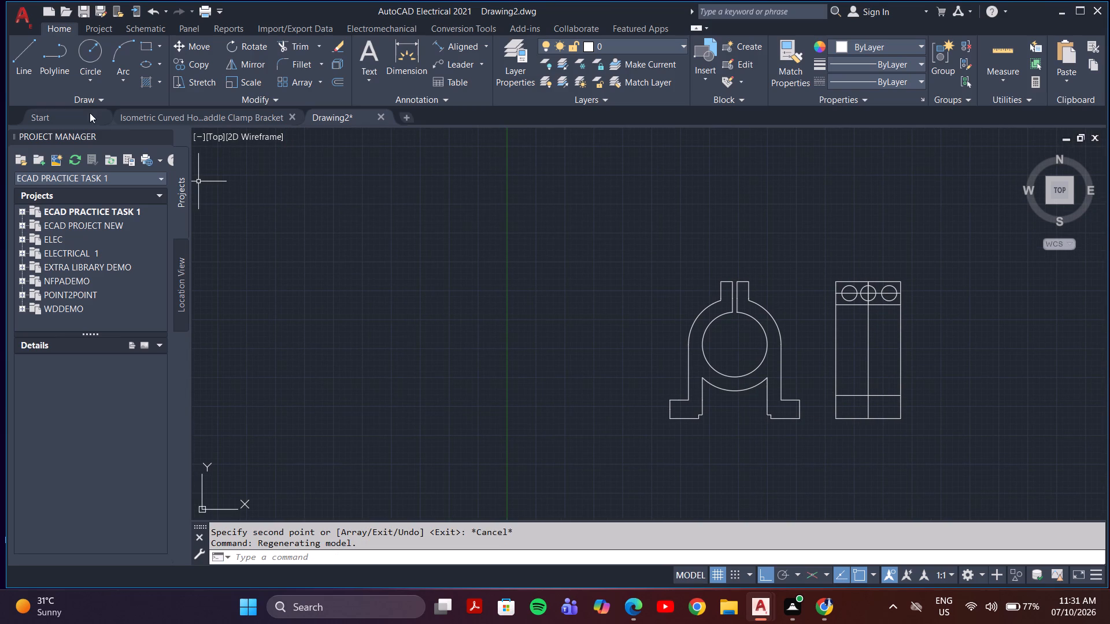
click(34, 64)
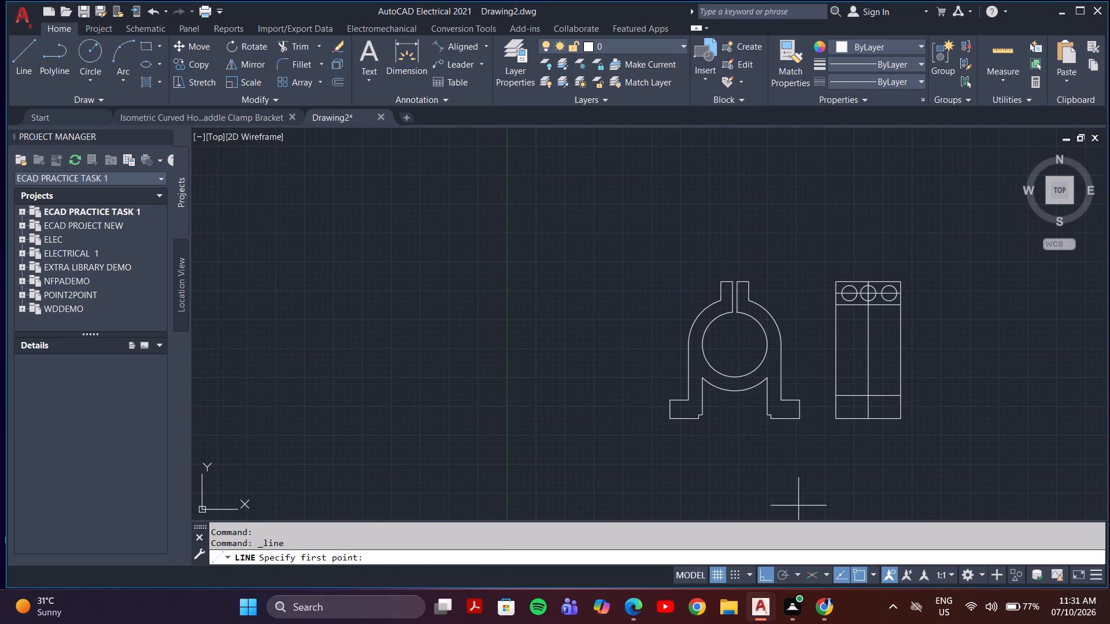
click(837, 351)
click(941, 352)
key(Escape)
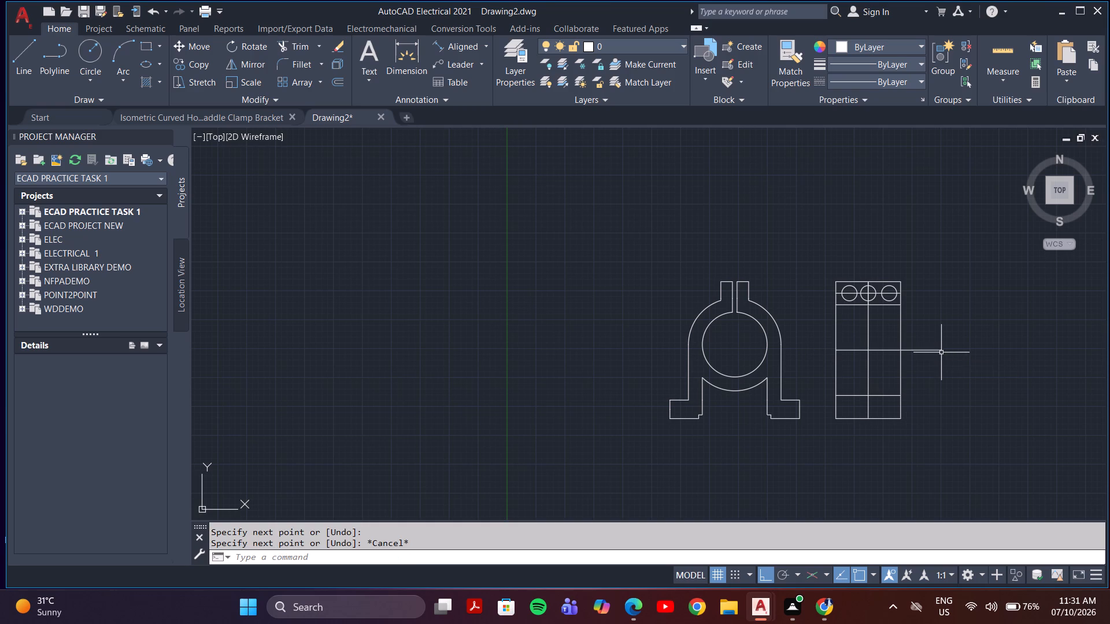
text(tr)
key(Return)
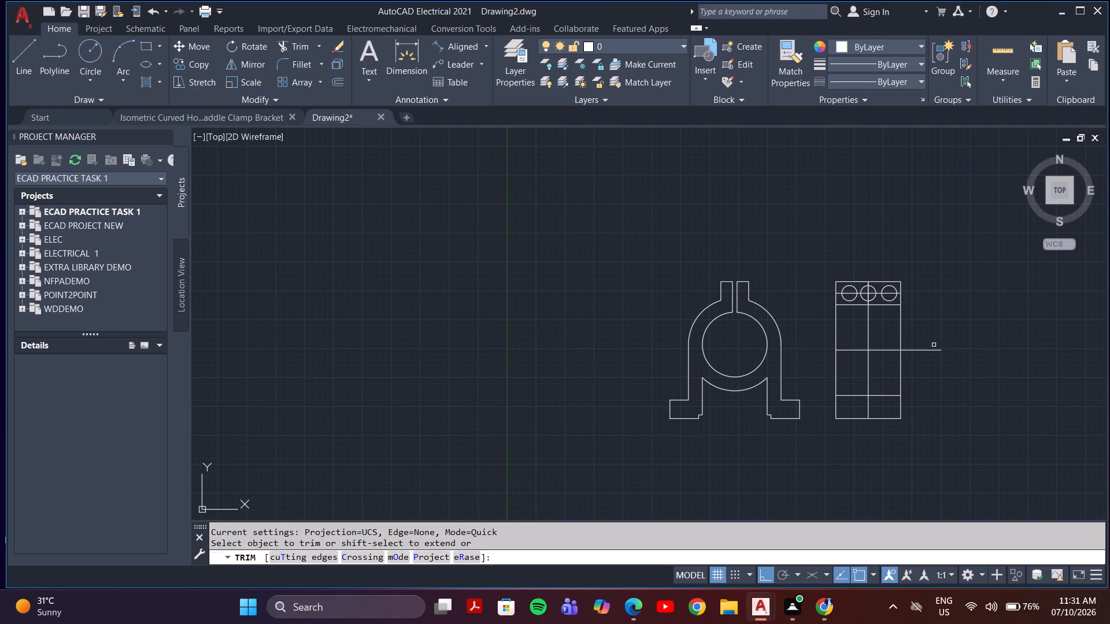
click(933, 335)
click(920, 389)
Trim away the vertical centre line's portion below the side view's lower horizontal line.
scroll(920, 389, down, 1)
scroll(920, 389, up, 2)
middle_drag(920, 390, 982, 367)
click(924, 401)
click(891, 397)
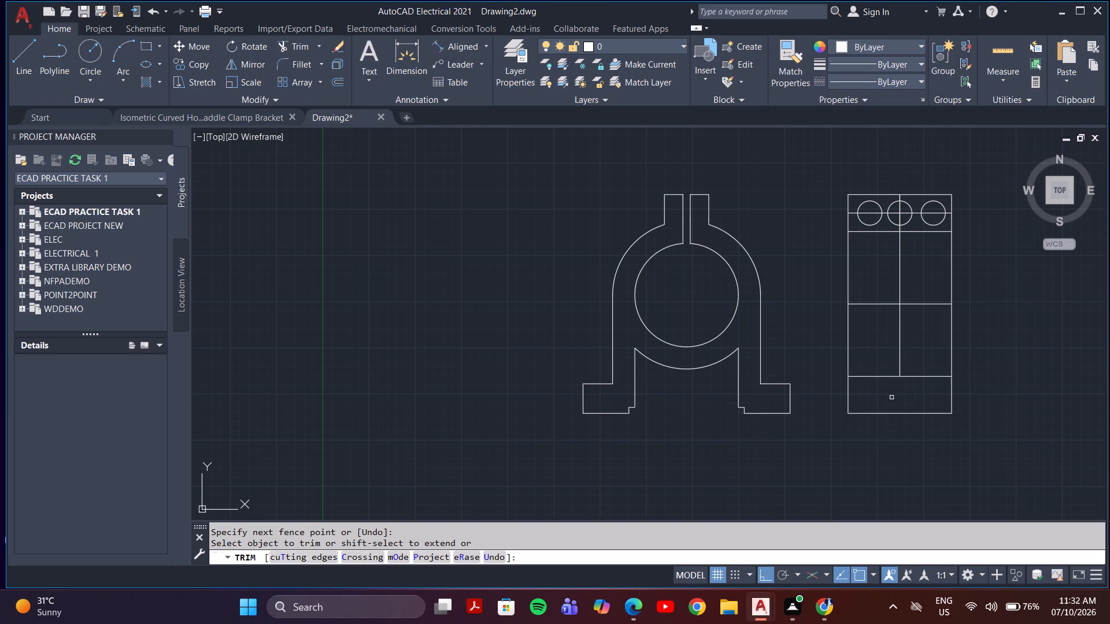
key(Escape)
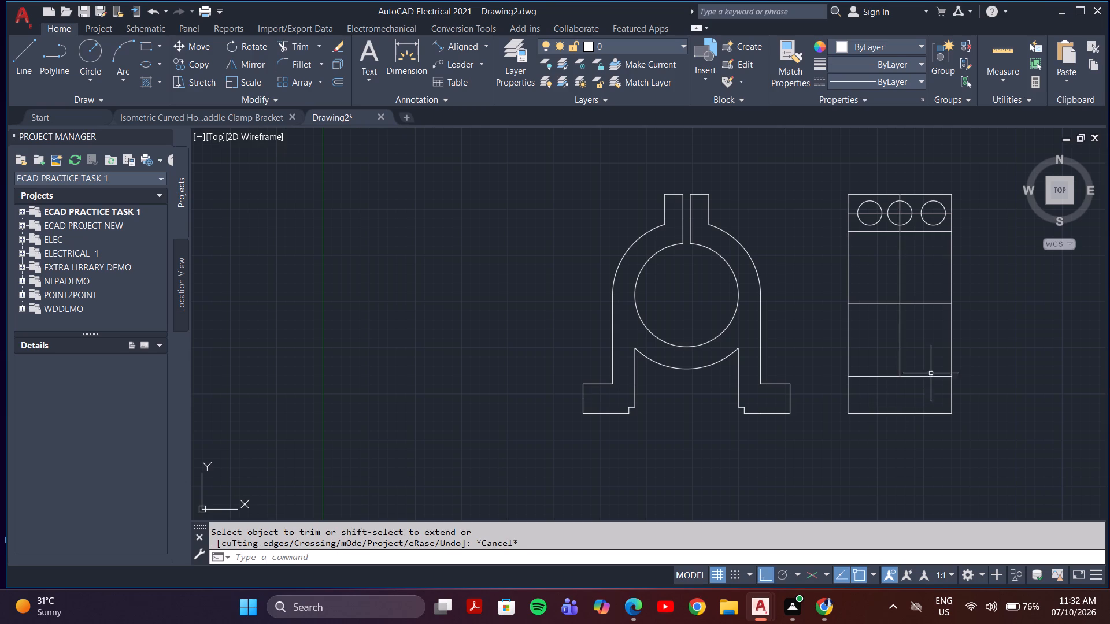
Copy the side view's vertical centre line 3 mm to its left, using its lower endpoint as base point.
click(900, 350)
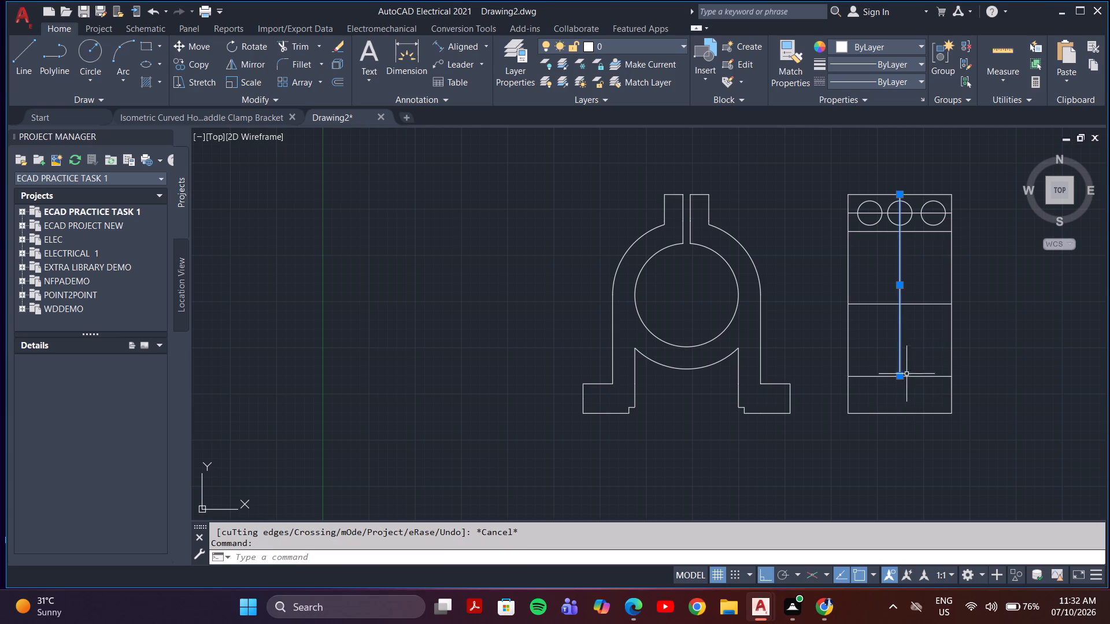
key(3)
key(Return)
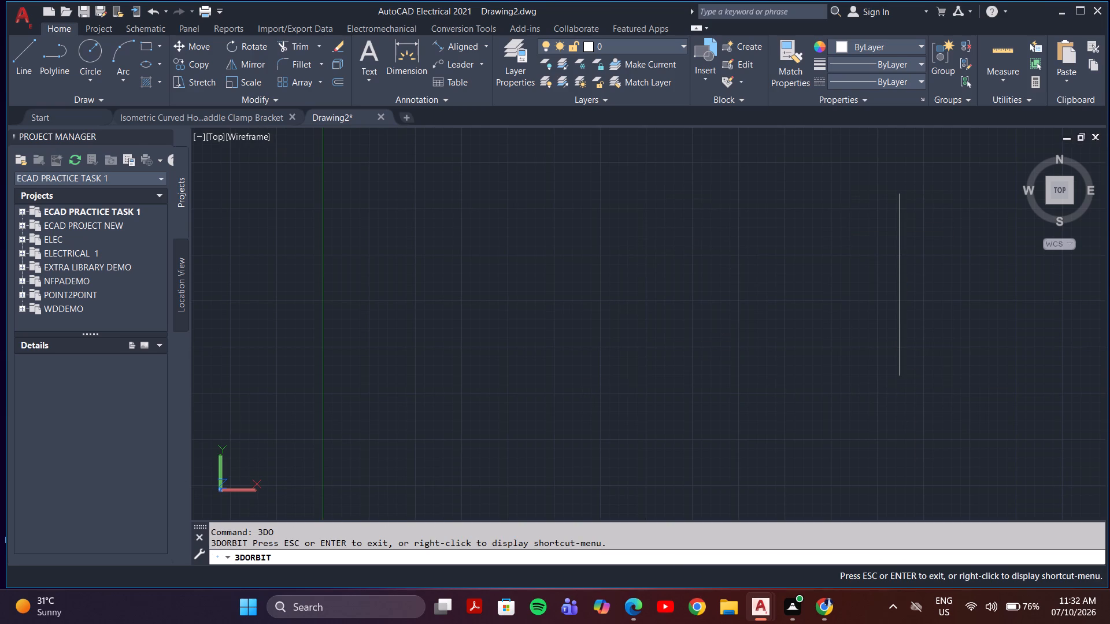
scroll(909, 392, down, 4)
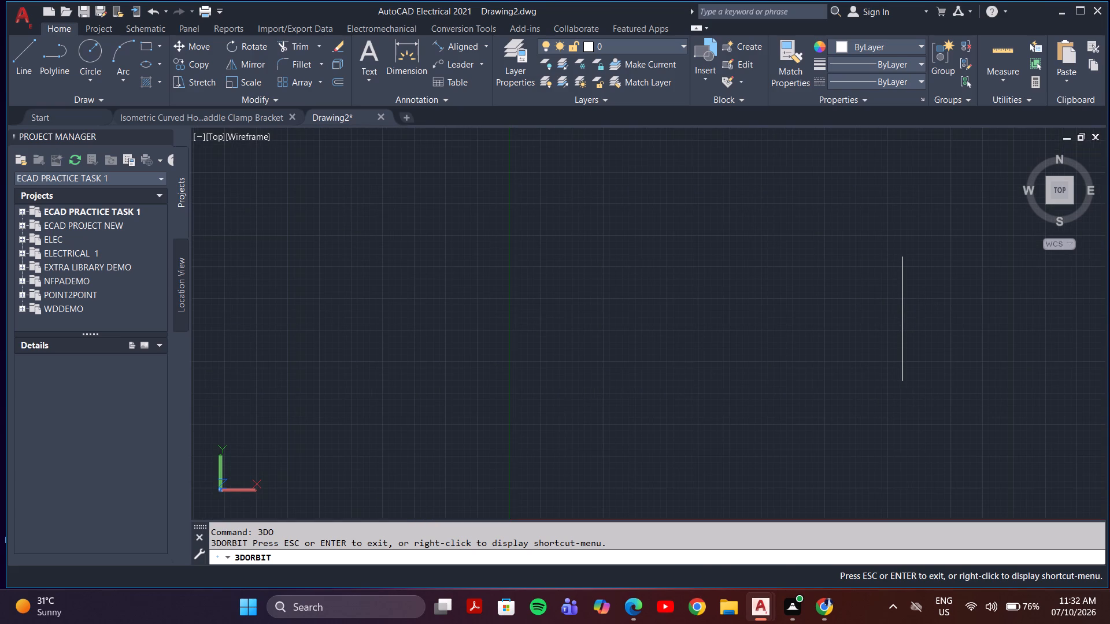
key(Escape)
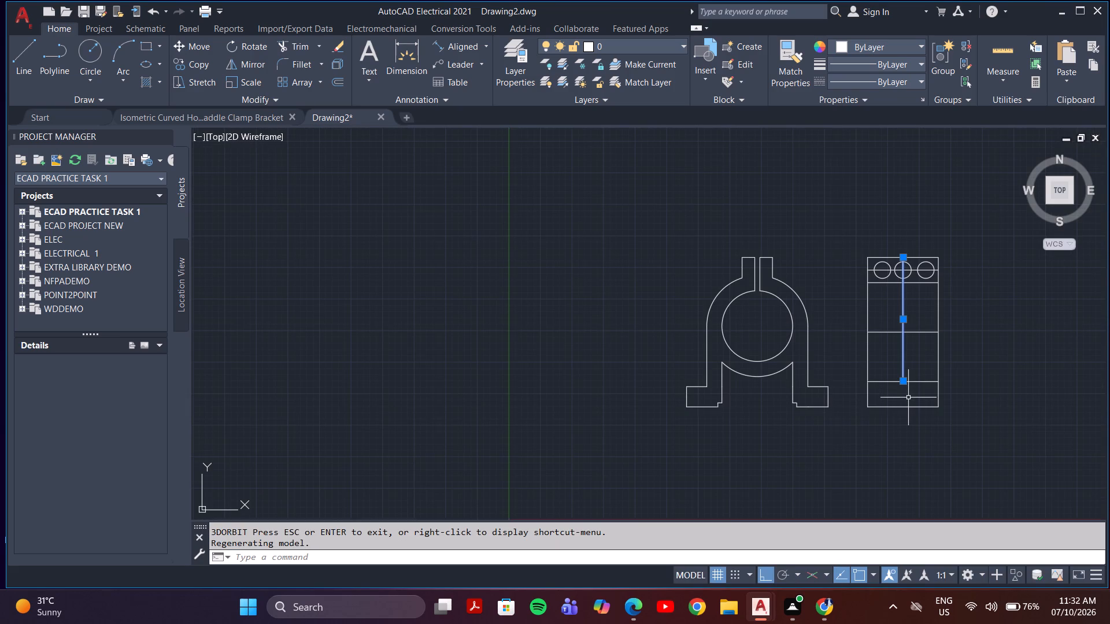
text(co)
key(Return)
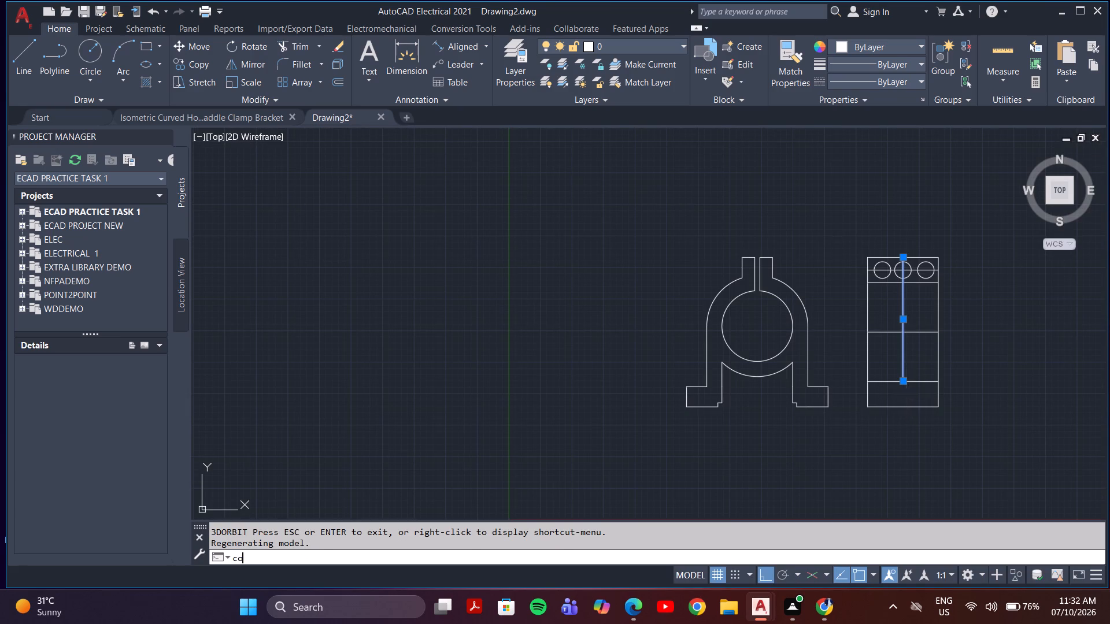
click(903, 382)
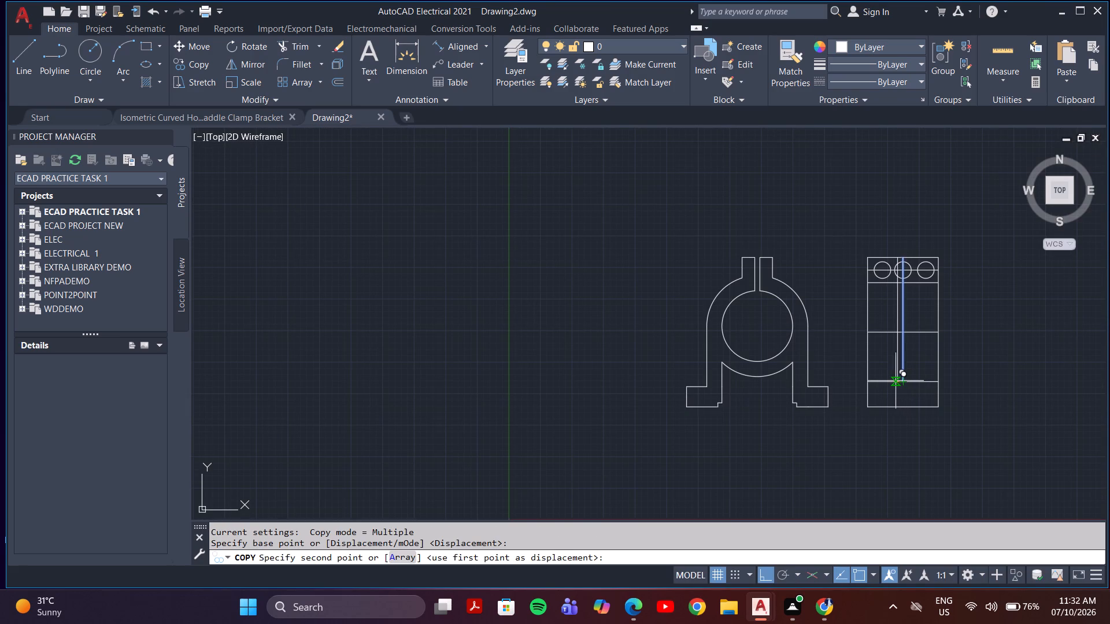
key(3)
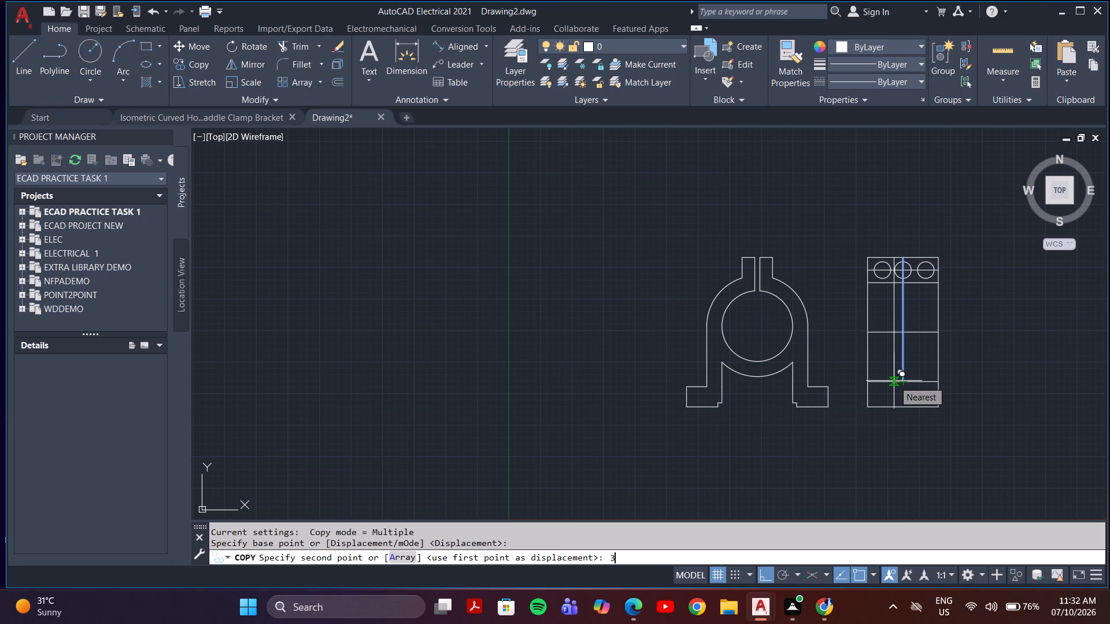
key(Return)
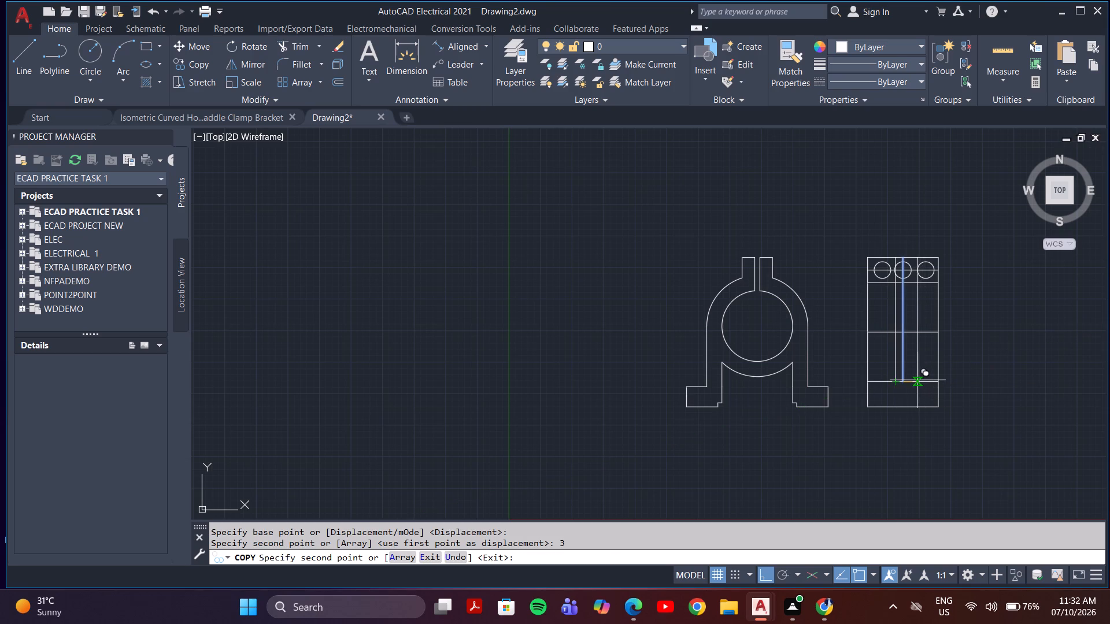
key(Escape)
Copy the side view's vertical centre line 3 mm to its right from its lower endpoint.
key(space)
click(905, 374)
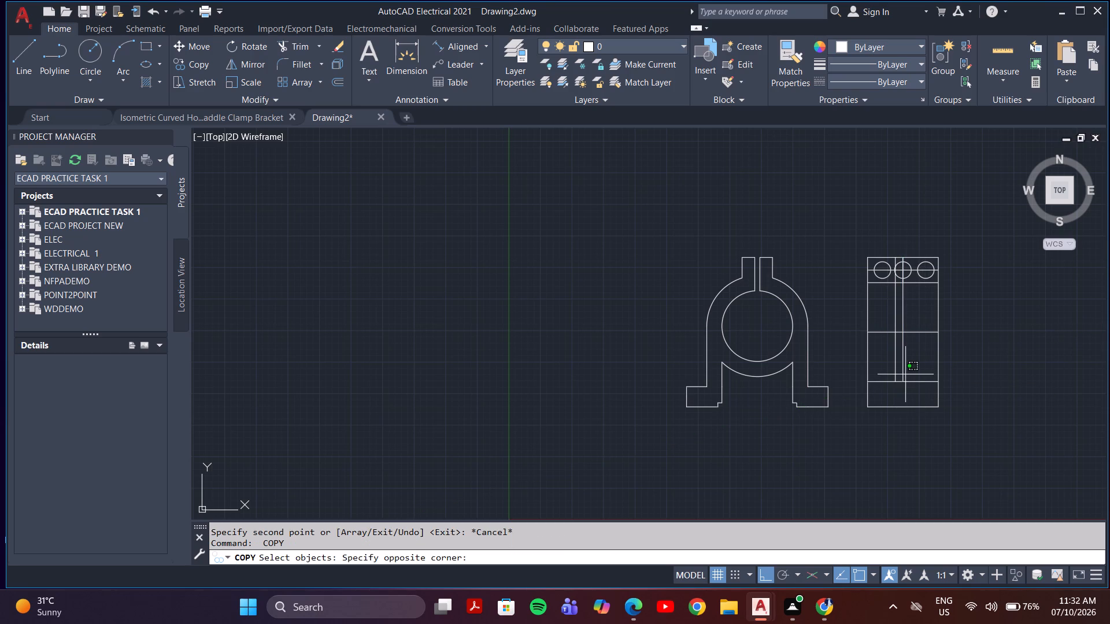
click(903, 374)
key(space)
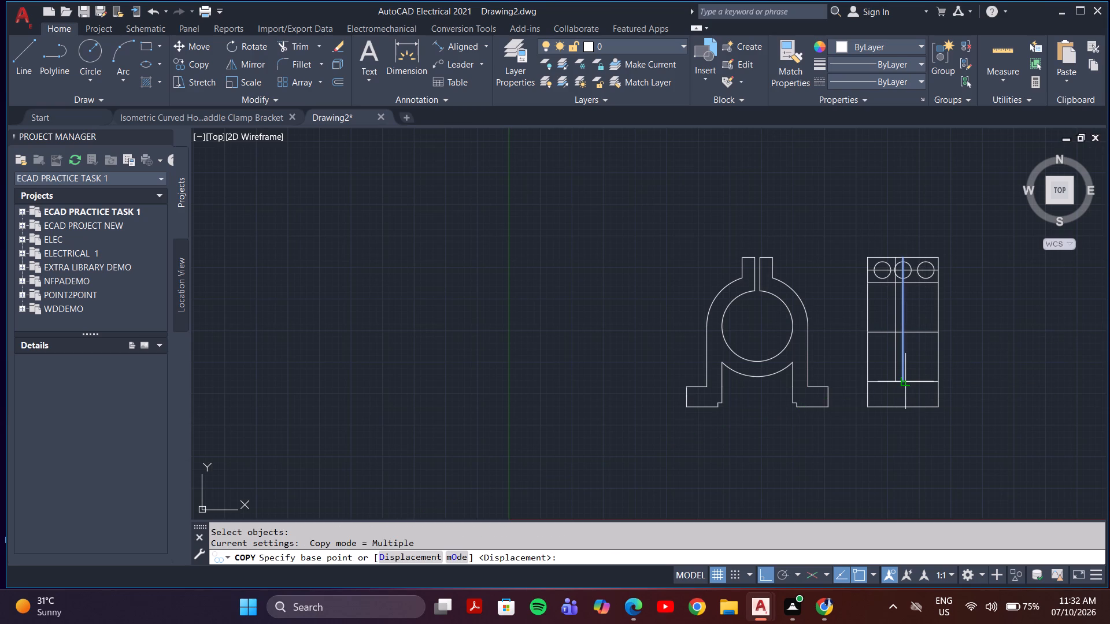
click(904, 381)
key(3)
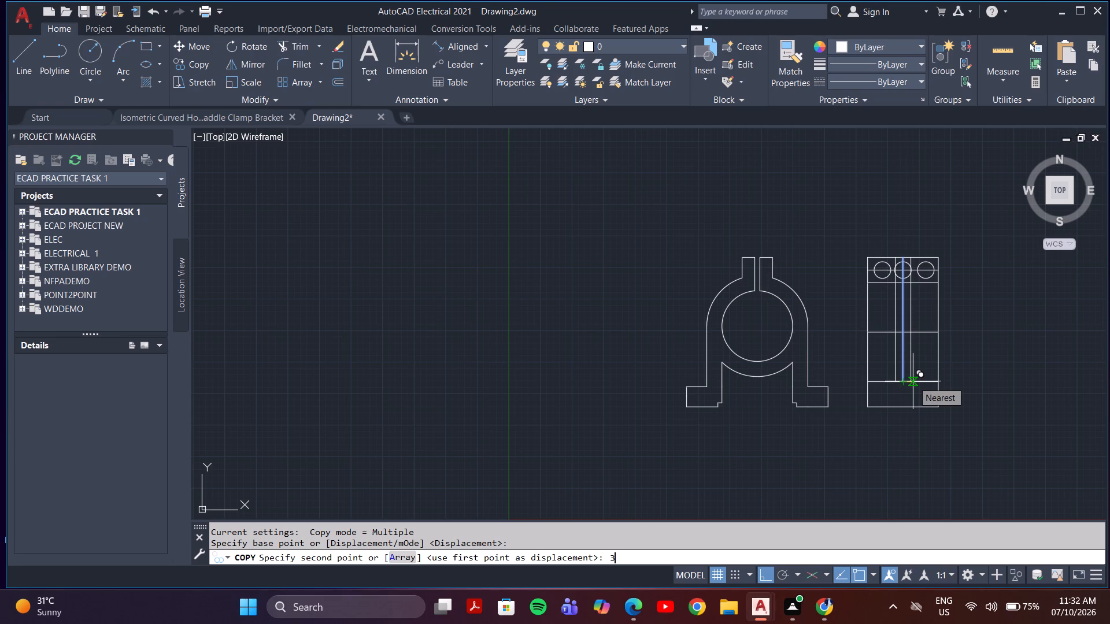
key(Return)
key(Escape)
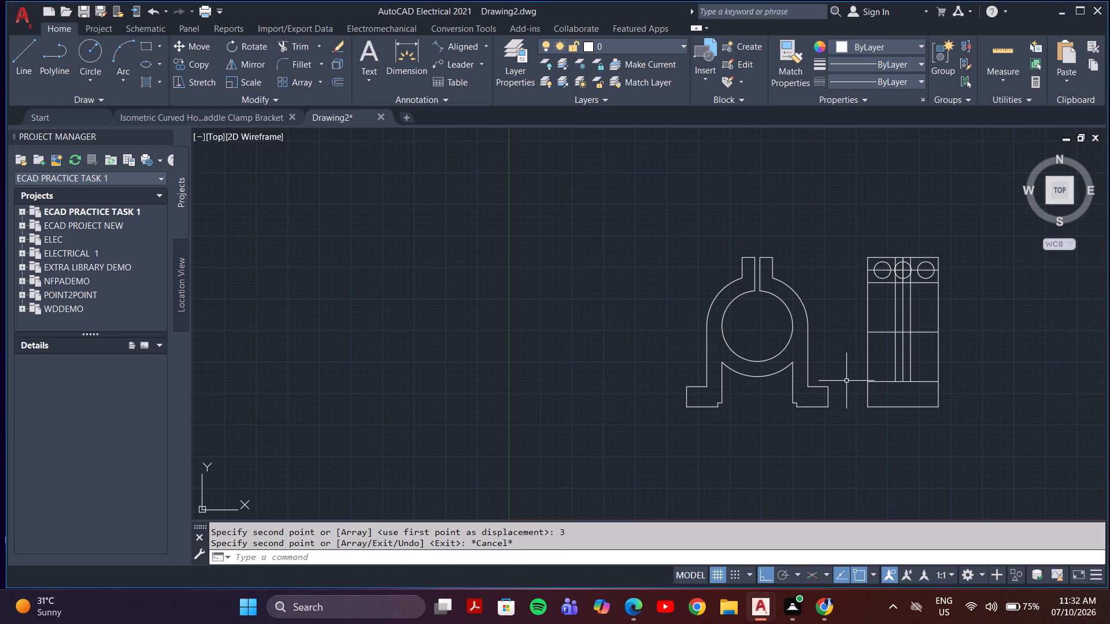
Trim the three vertical lines between the side view's top edge and the middle circle.
text(tr)
key(Return)
scroll(907, 258, up, 4)
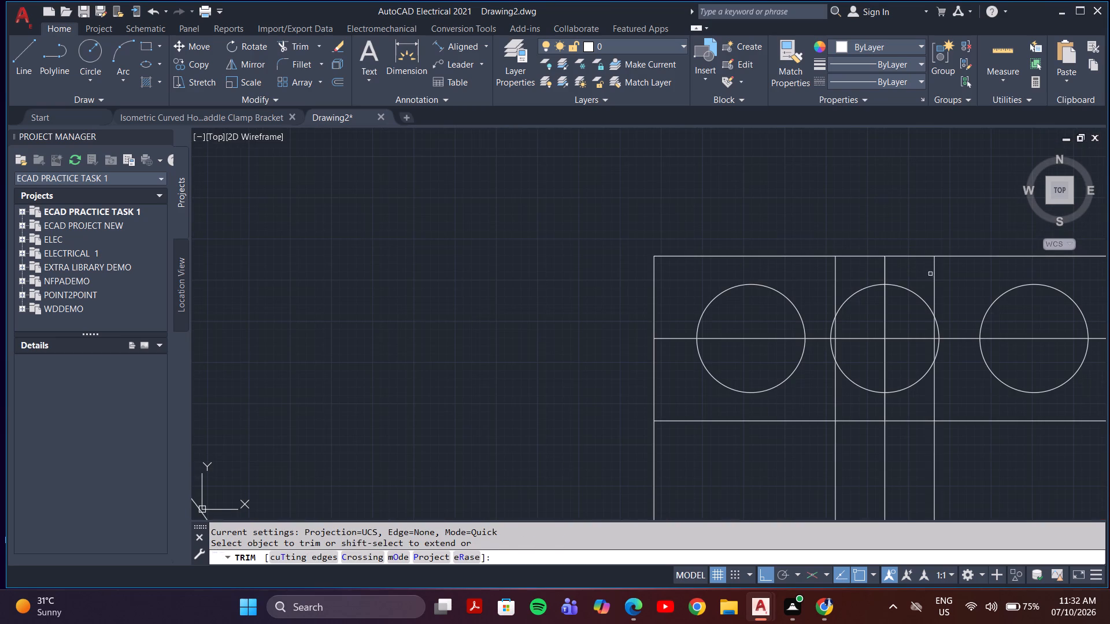
click(936, 276)
click(901, 270)
click(830, 277)
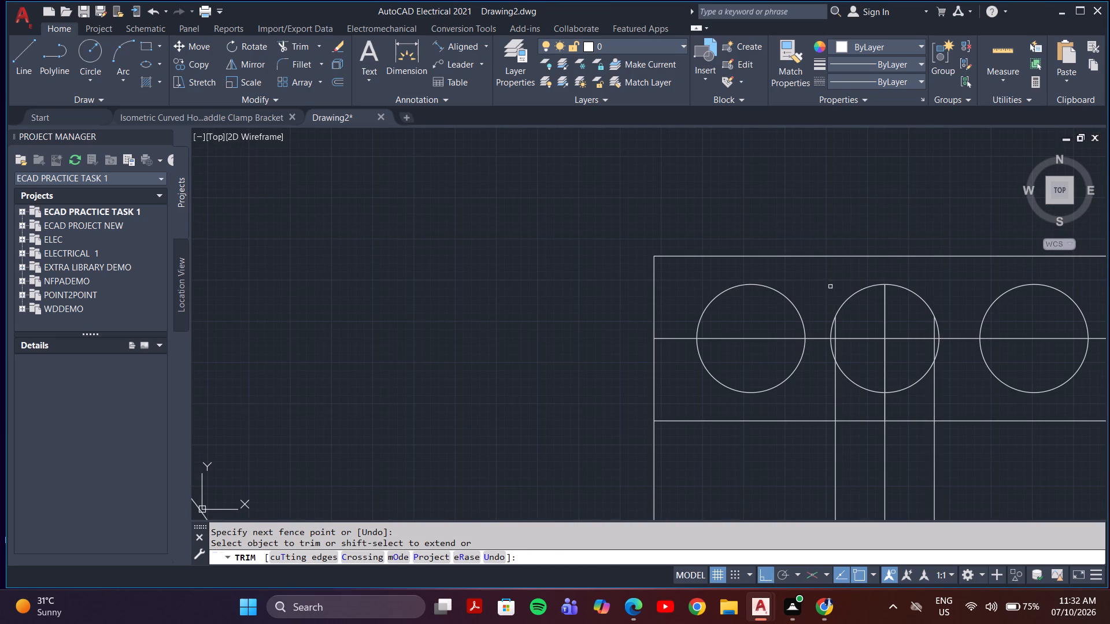
Trim away the portions of the two offset vertical lines inside the middle circle, keeping the circle whole.
click(835, 331)
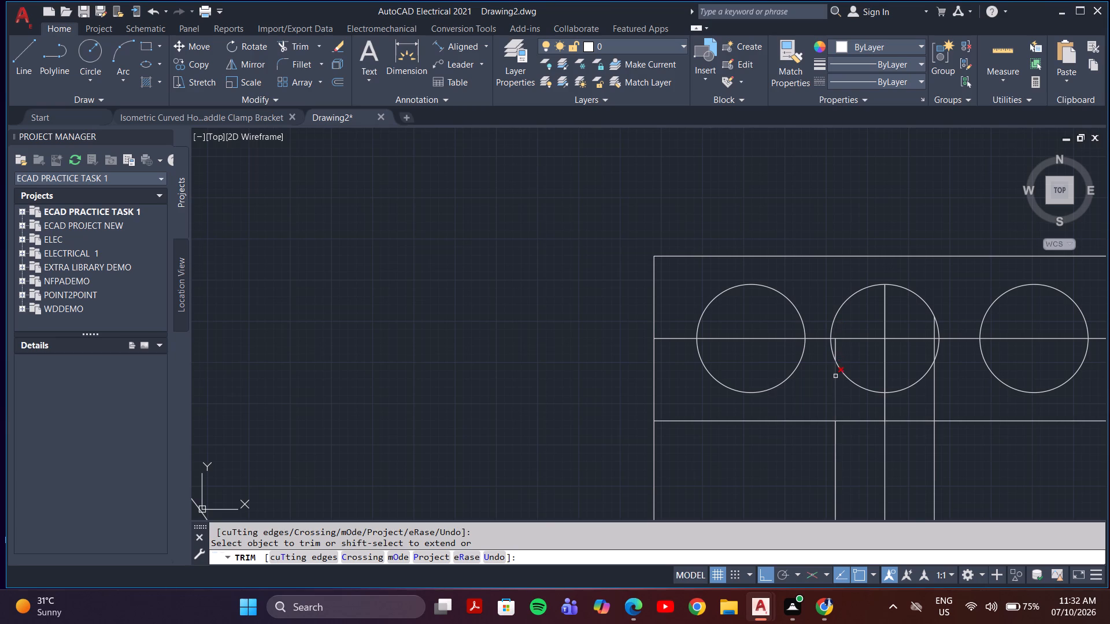
scroll(835, 376, up, 3)
click(837, 270)
scroll(845, 282, down, 4)
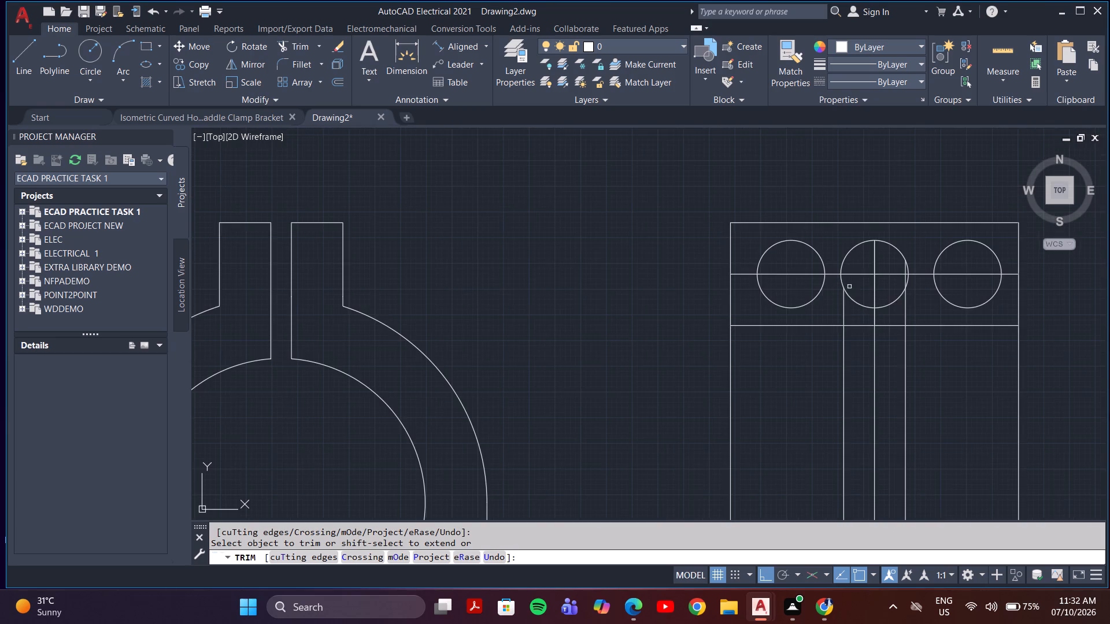
scroll(914, 285, up, 3)
click(887, 257)
click(873, 262)
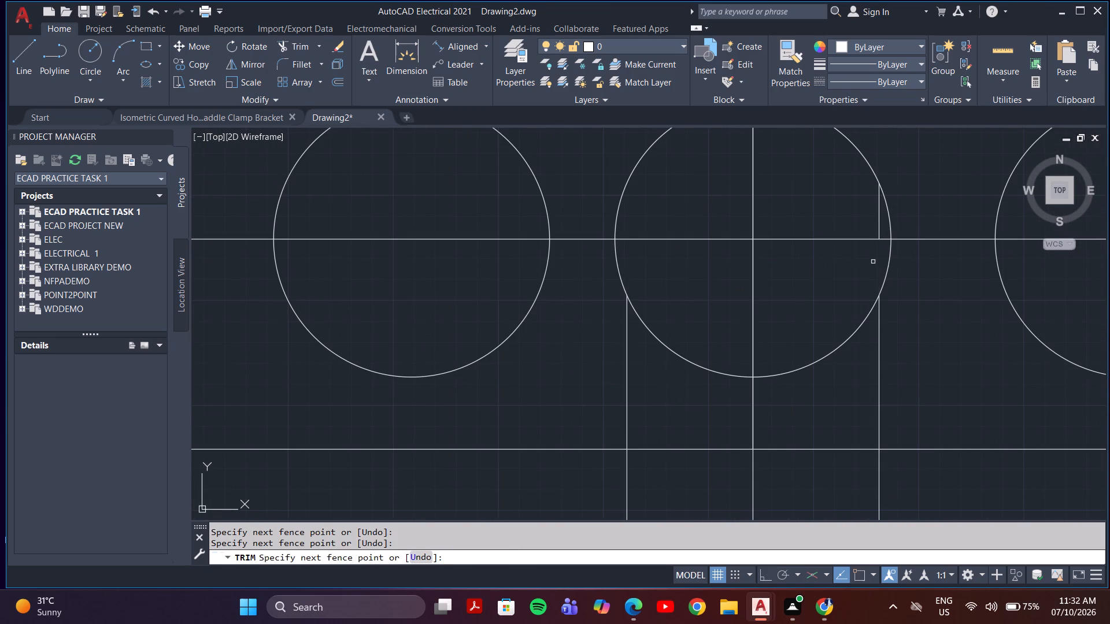
click(888, 219)
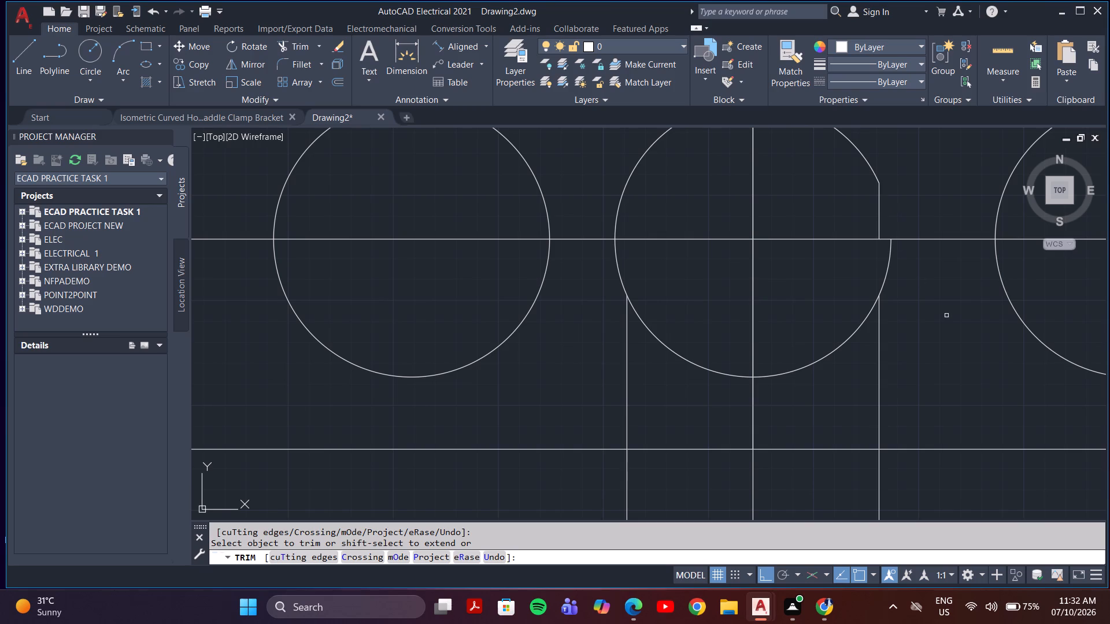
key(ctrl+z)
click(880, 222)
Trim the three vertical lines between the middle circle and the horizontal line below the circles.
click(916, 362)
click(842, 395)
click(842, 395)
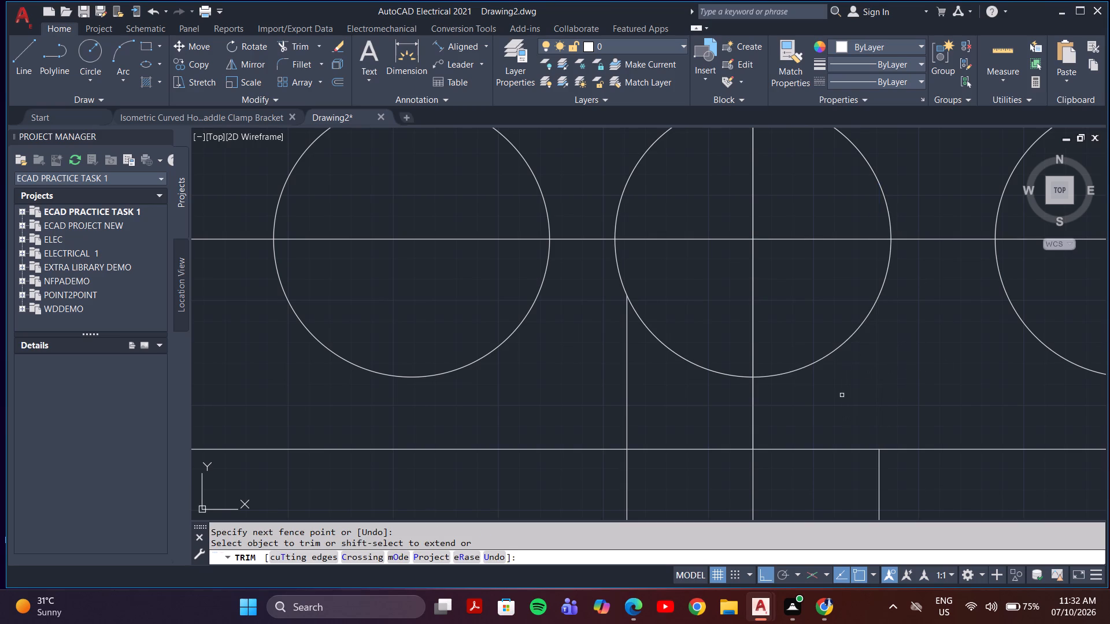
click(566, 401)
click(800, 424)
Trim away the remaining vertical and horizontal centre line segments inside, between and beside the three circles.
scroll(878, 409, down, 2)
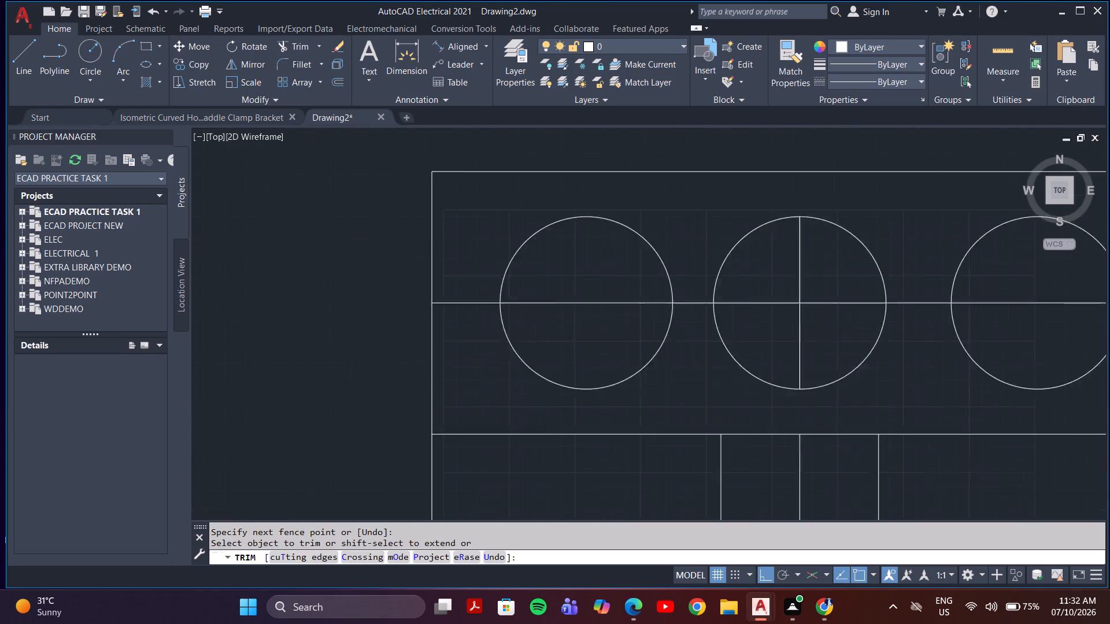
scroll(878, 409, down, 1)
drag(849, 349, 865, 376)
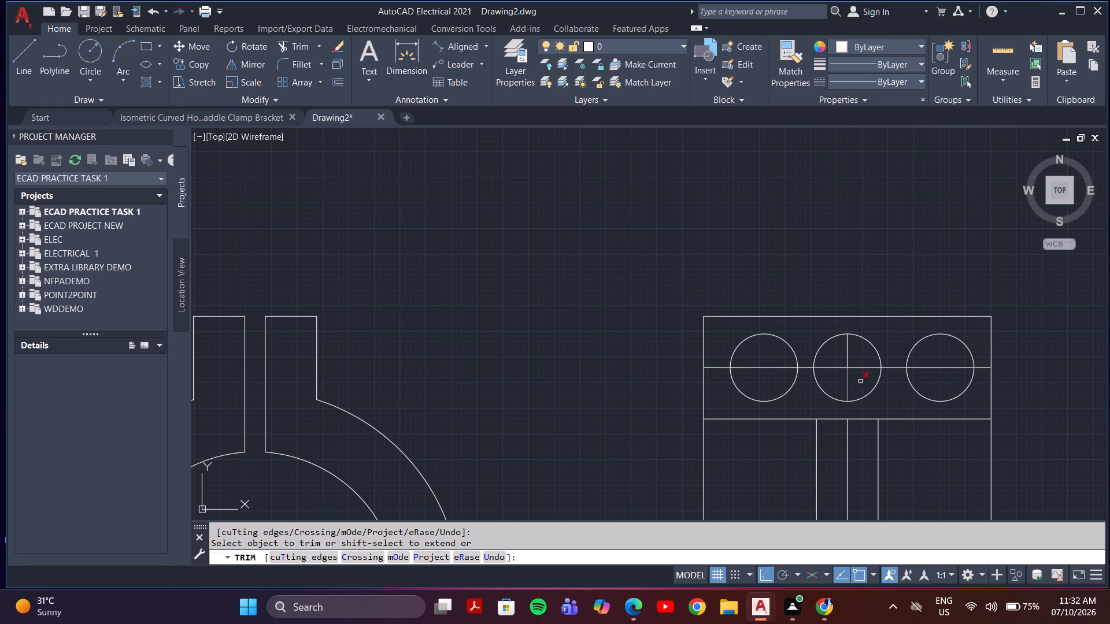
drag(865, 376, 866, 373)
drag(860, 359, 859, 367)
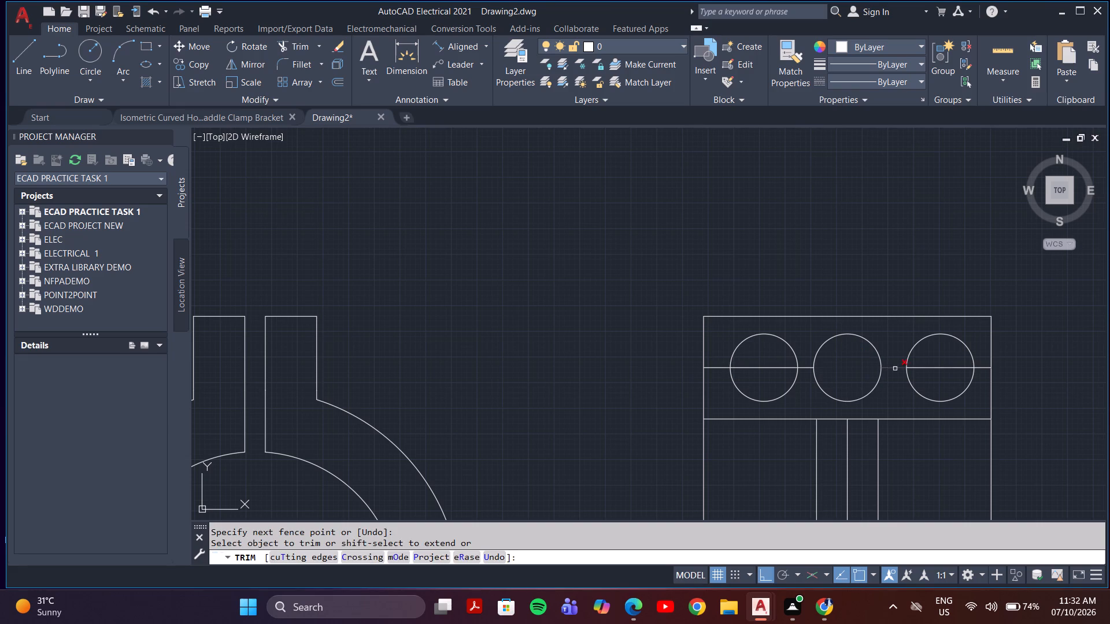
drag(893, 354, 893, 392)
drag(931, 361, 931, 381)
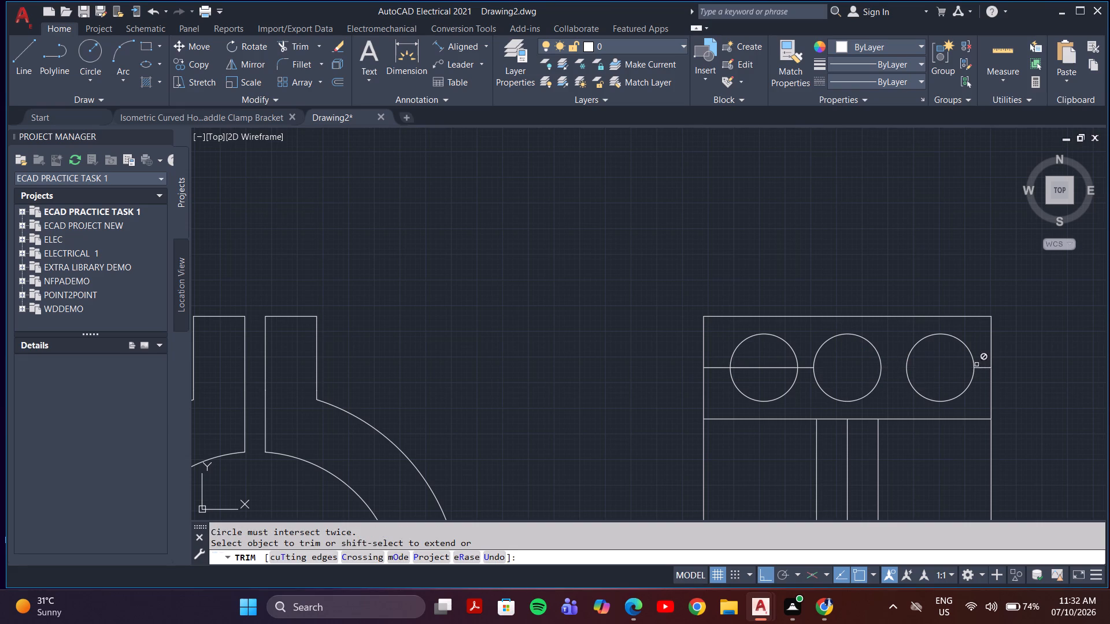
drag(978, 359, 978, 387)
drag(722, 346, 723, 383)
drag(751, 361, 756, 380)
drag(803, 355, 803, 389)
Trim away the vertical centre line below the circle strip and the side view's mid-height horizontal line.
scroll(803, 389, down, 2)
middle_drag(807, 408, 823, 347)
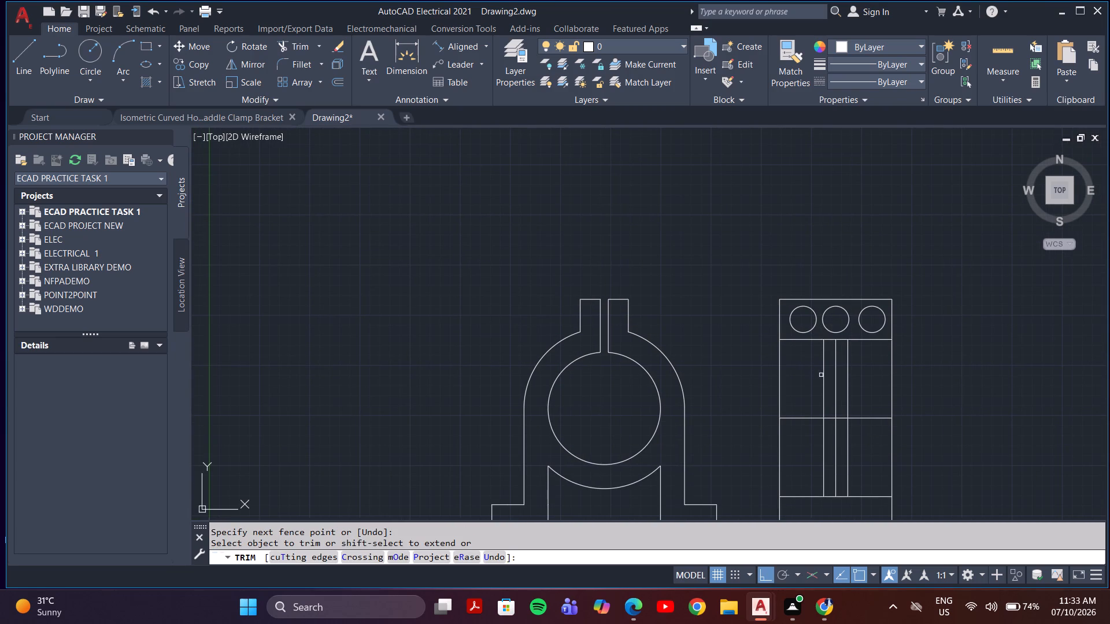
drag(832, 367, 837, 406)
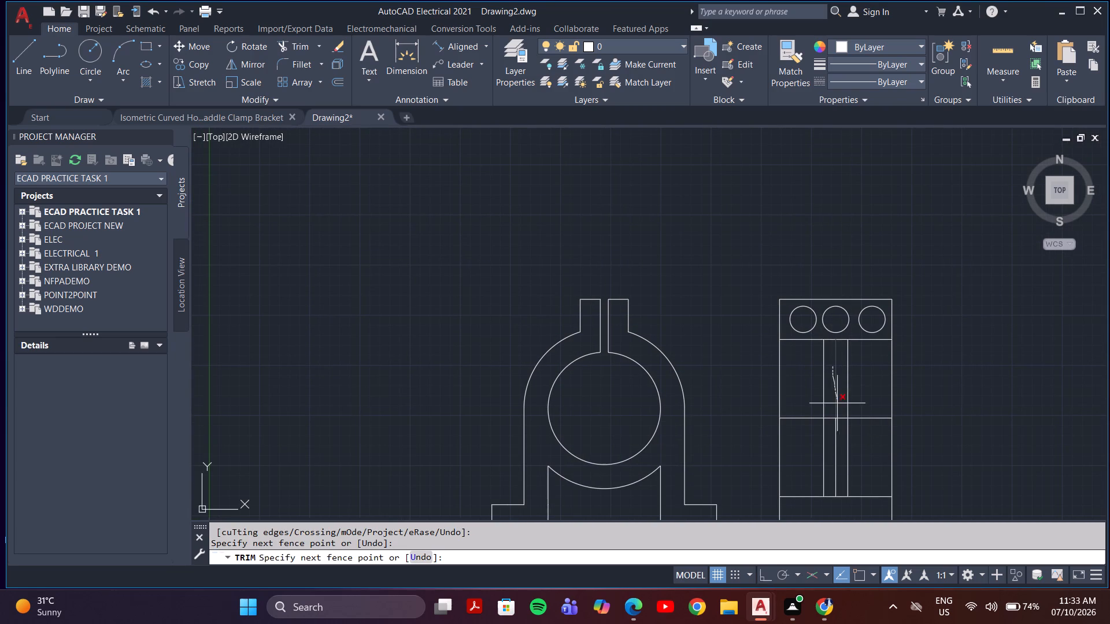
drag(837, 406, 831, 441)
click(795, 403)
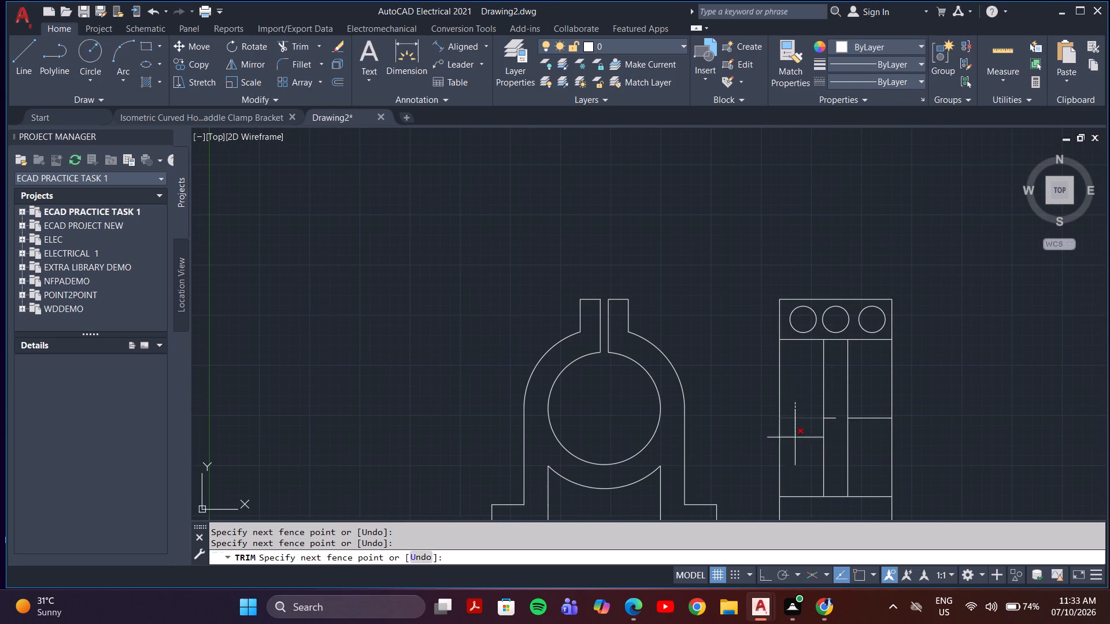
click(795, 446)
click(834, 417)
click(876, 404)
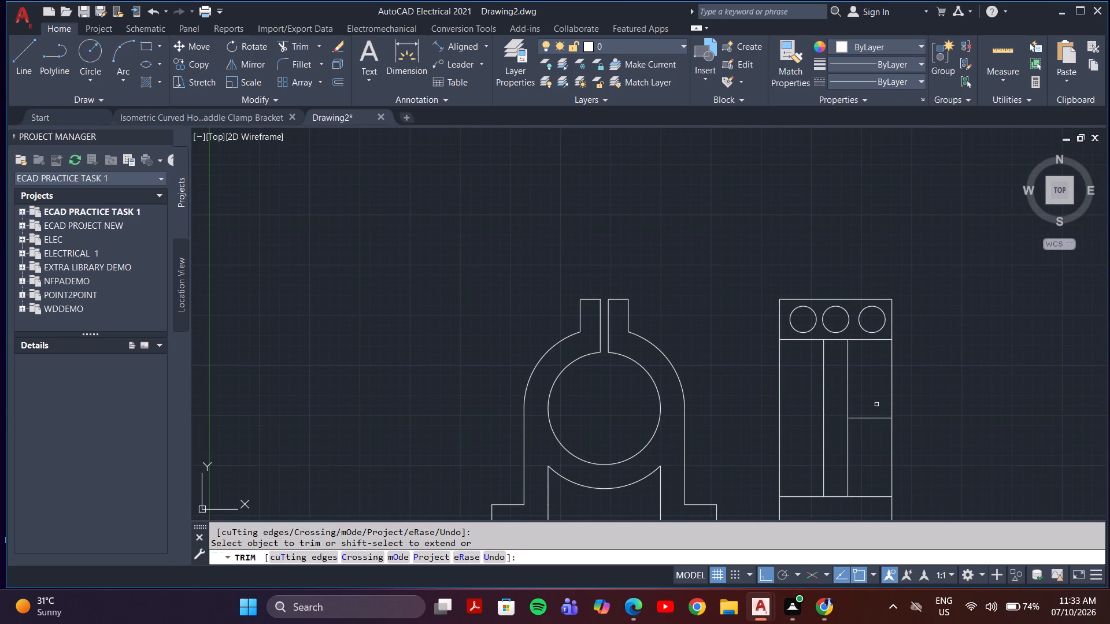
click(866, 432)
Trim the side view's lower horizontal line between the two inner vertical lines.
scroll(866, 432, down, 2)
middle_drag(861, 446, 872, 402)
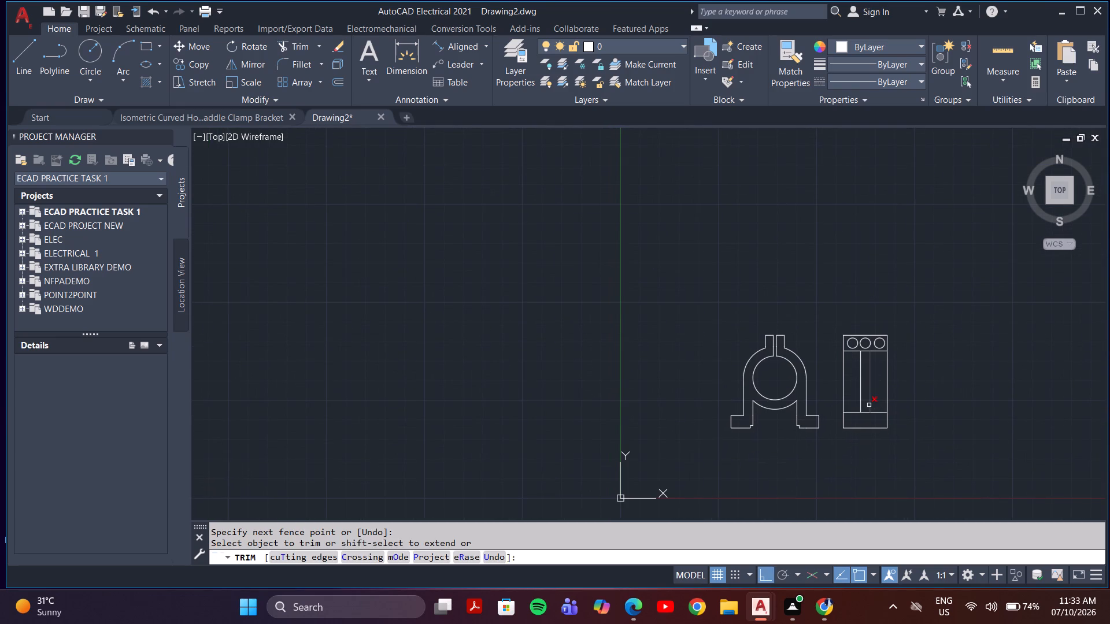
scroll(879, 415, up, 4)
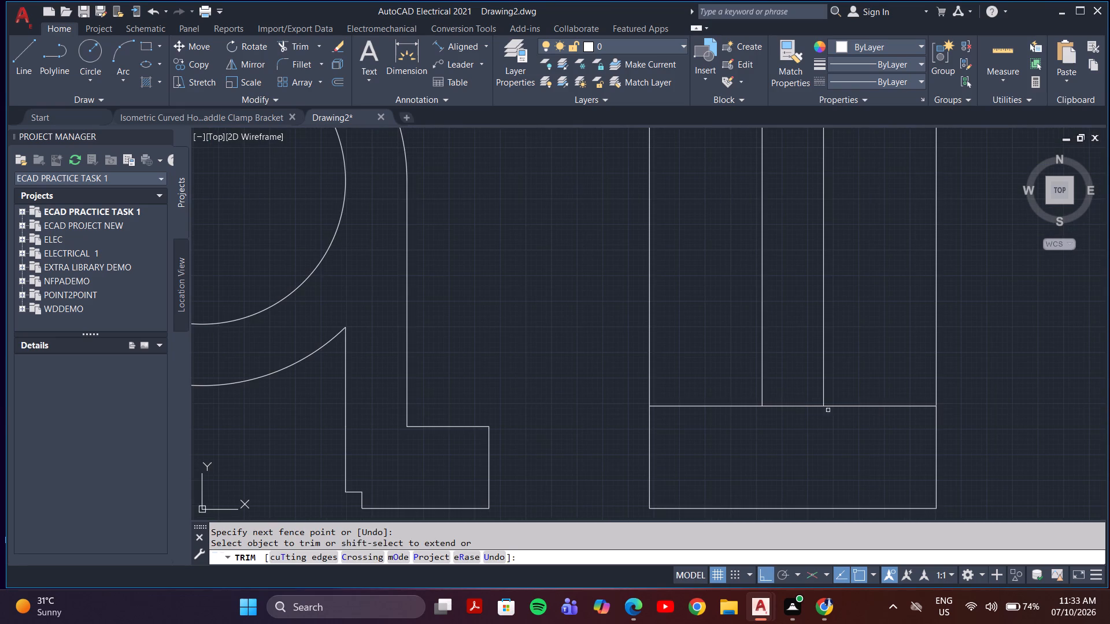
click(804, 391)
click(802, 430)
key(Escape)
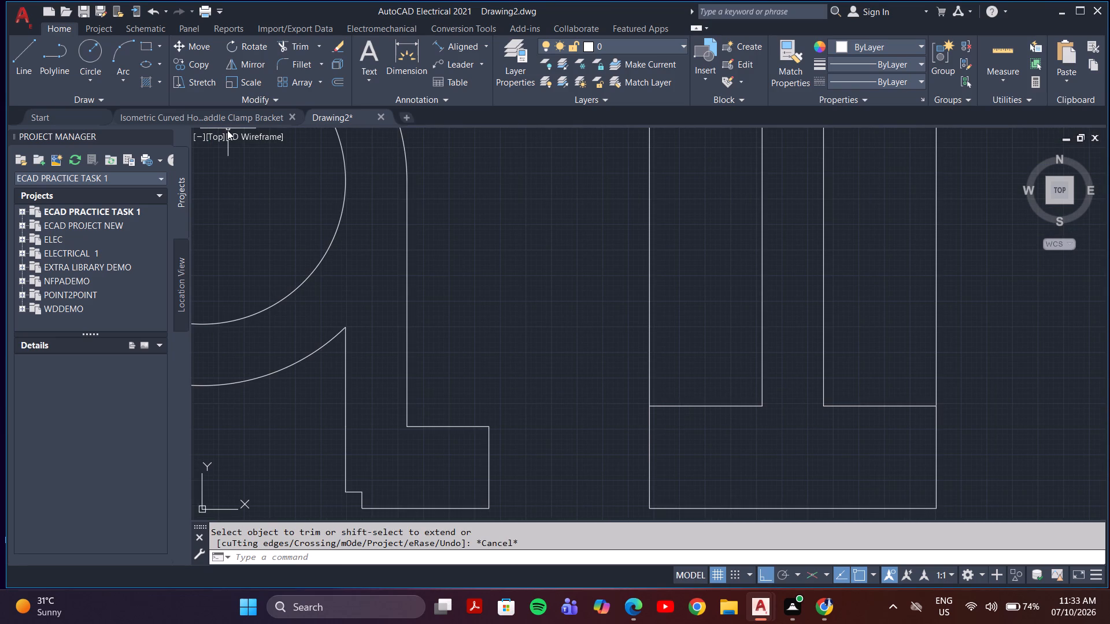
Draw a horizontal line along the top of the side view's left foot, from the outer edge to the inner vertical line.
click(24, 58)
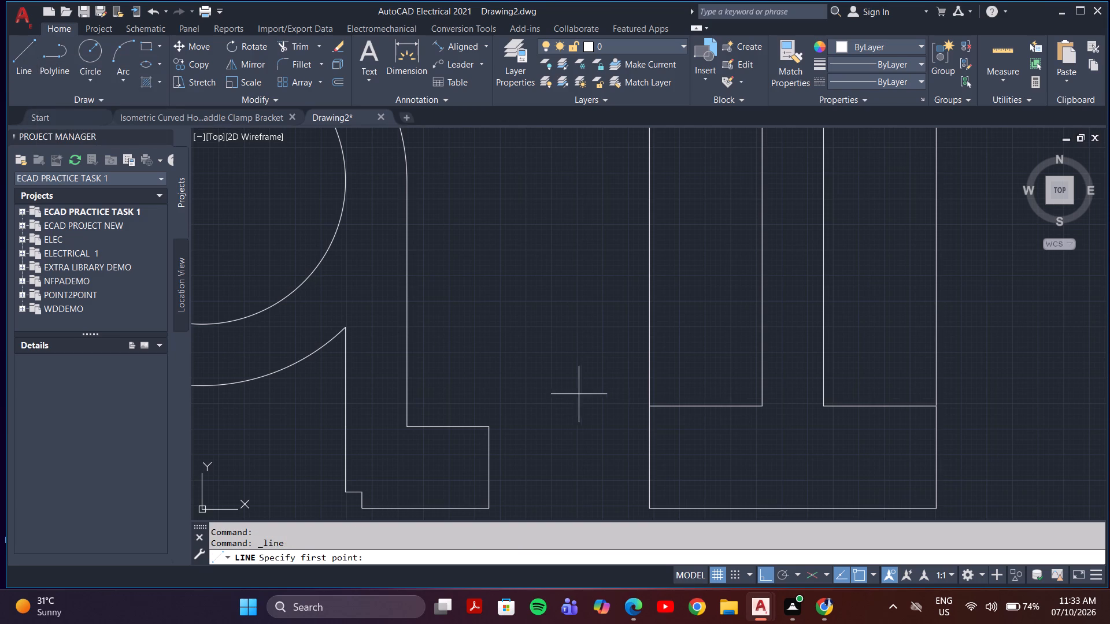
click(649, 407)
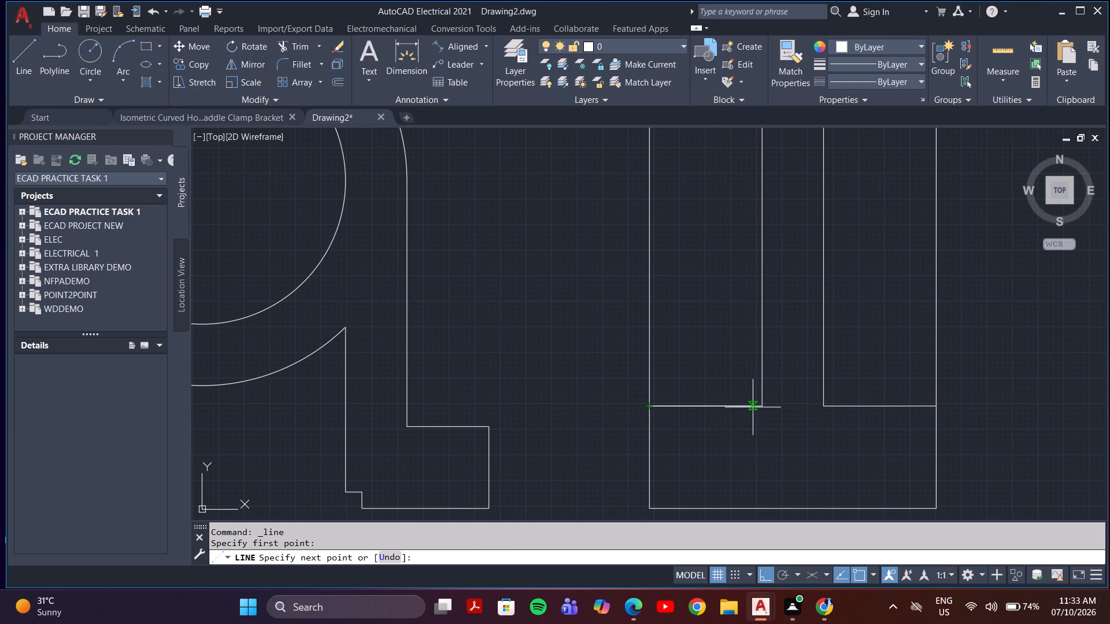
click(763, 404)
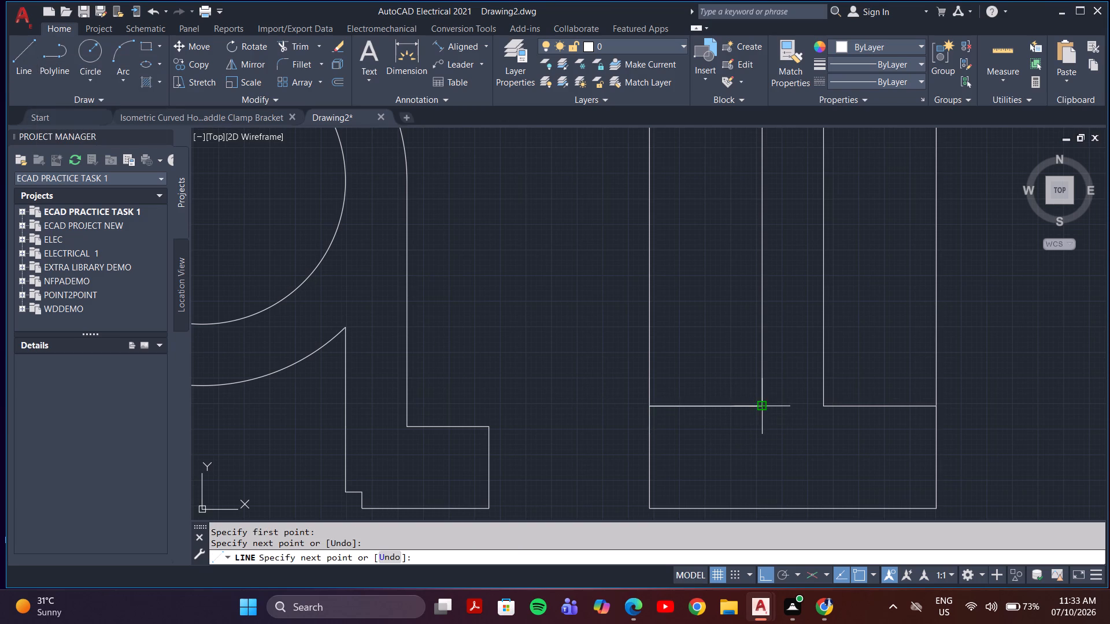
key(Escape)
Draw a vertical centre line through the left foot, from the midpoint of its top line down to the base line.
key(space)
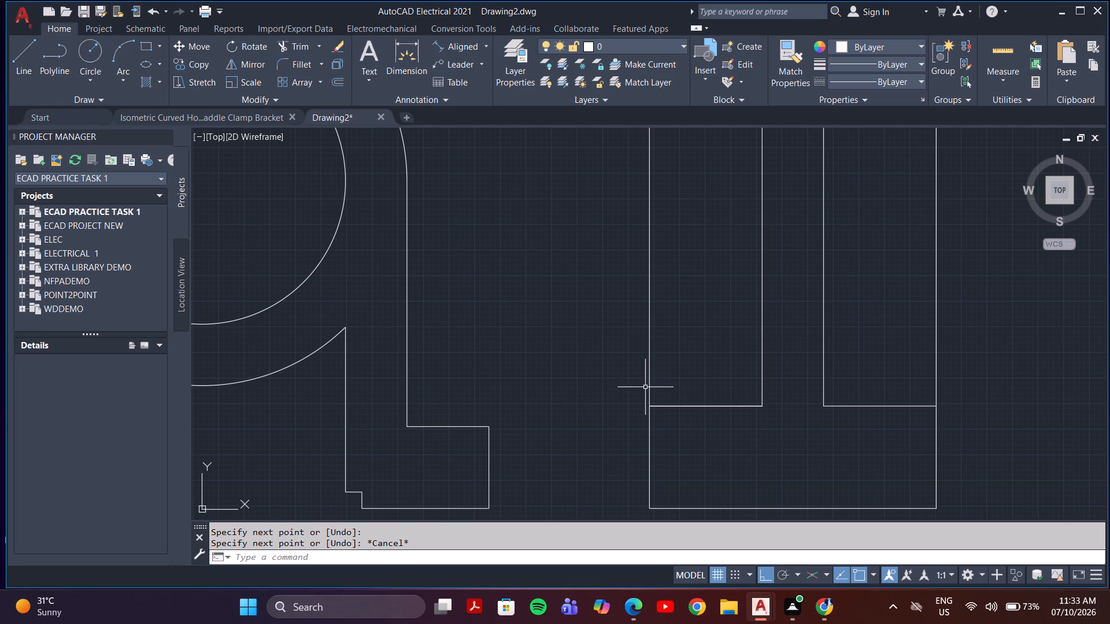
click(704, 406)
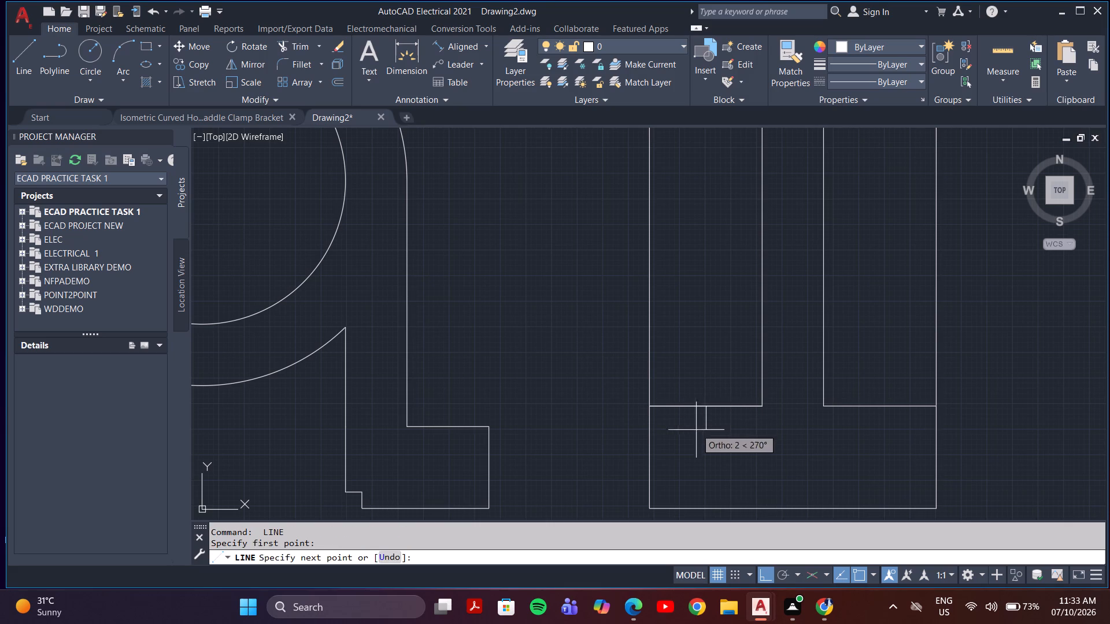
click(706, 509)
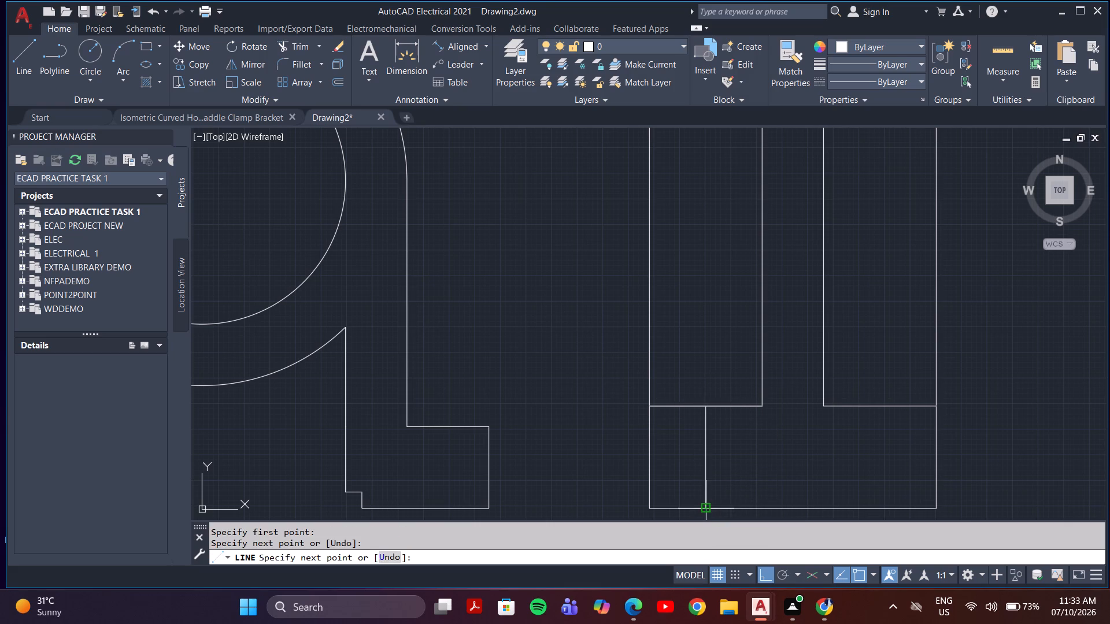
key(Escape)
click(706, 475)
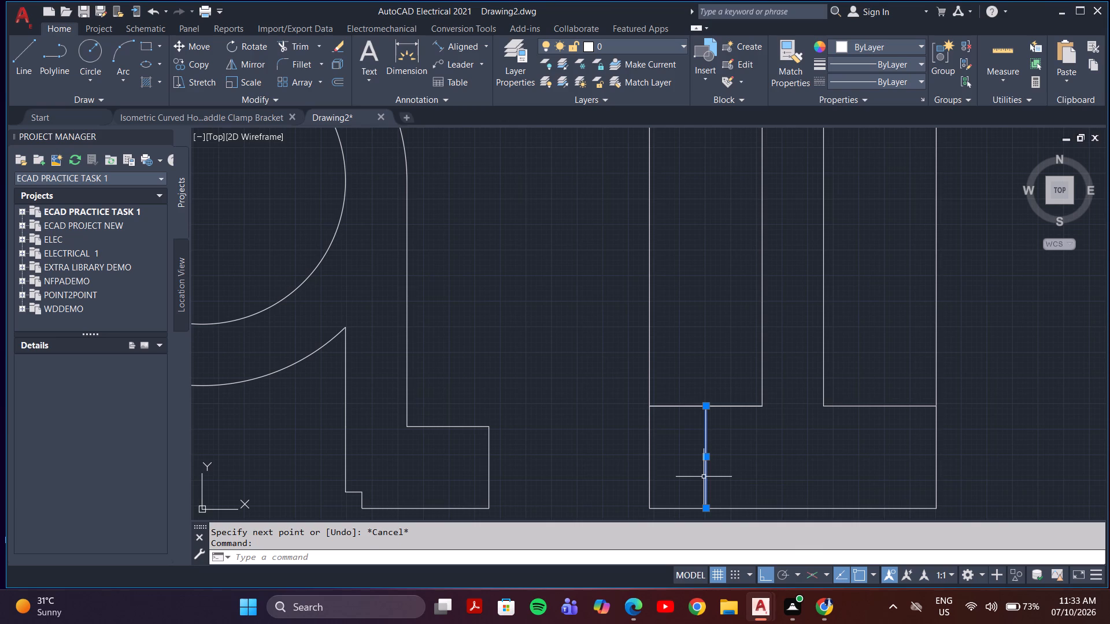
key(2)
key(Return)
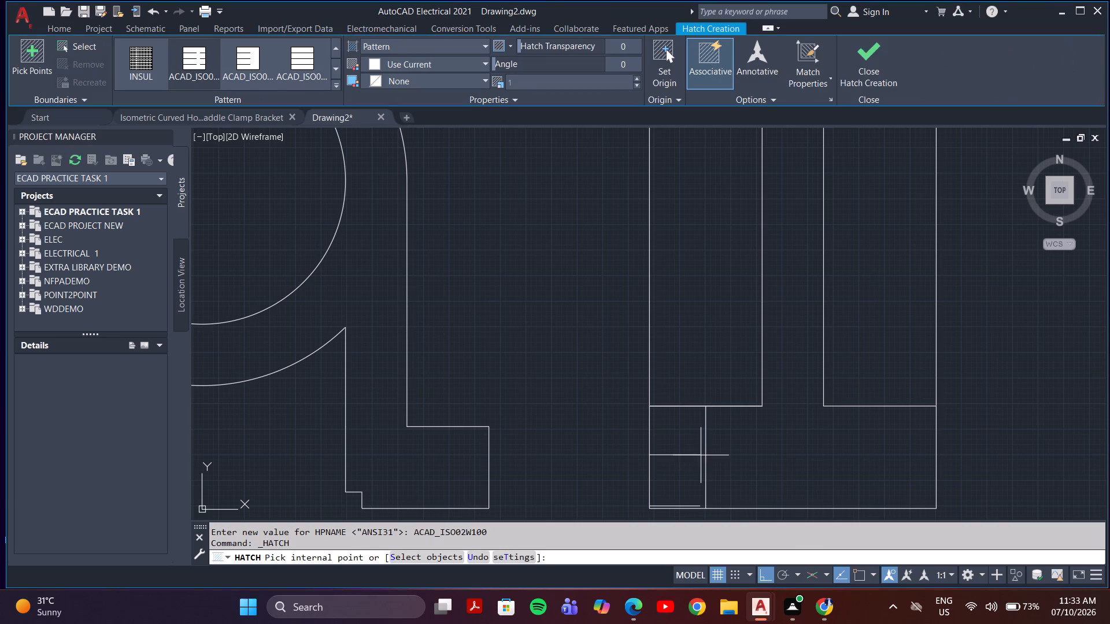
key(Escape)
Copy the left foot's vertical centre line 2 mm towards the side view's outer left edge.
click(708, 421)
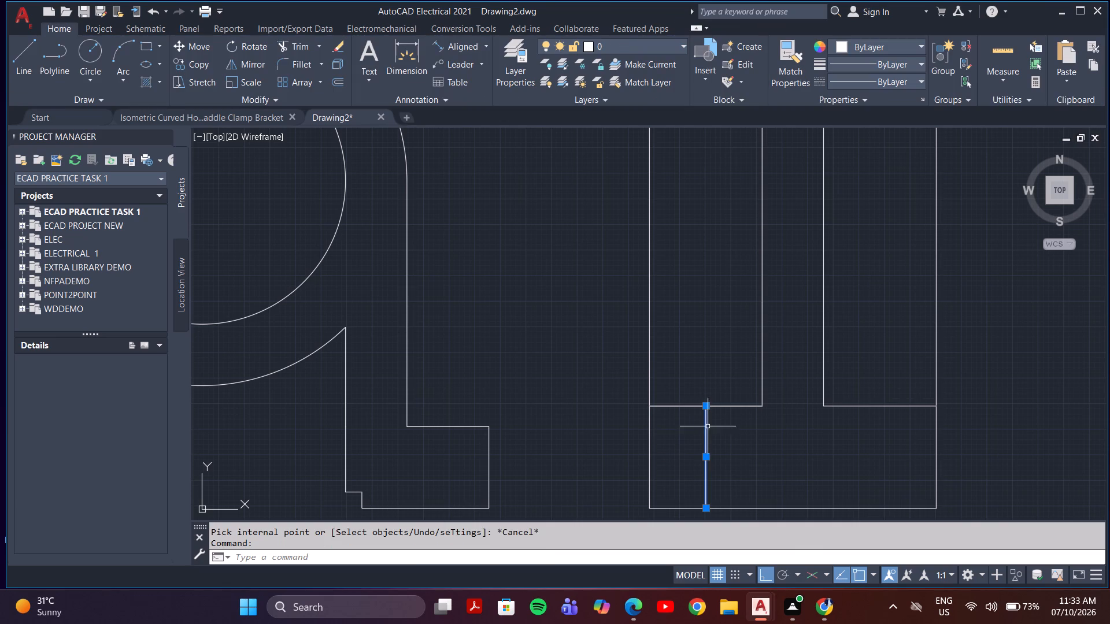
key(c)
key(o)
key(Return)
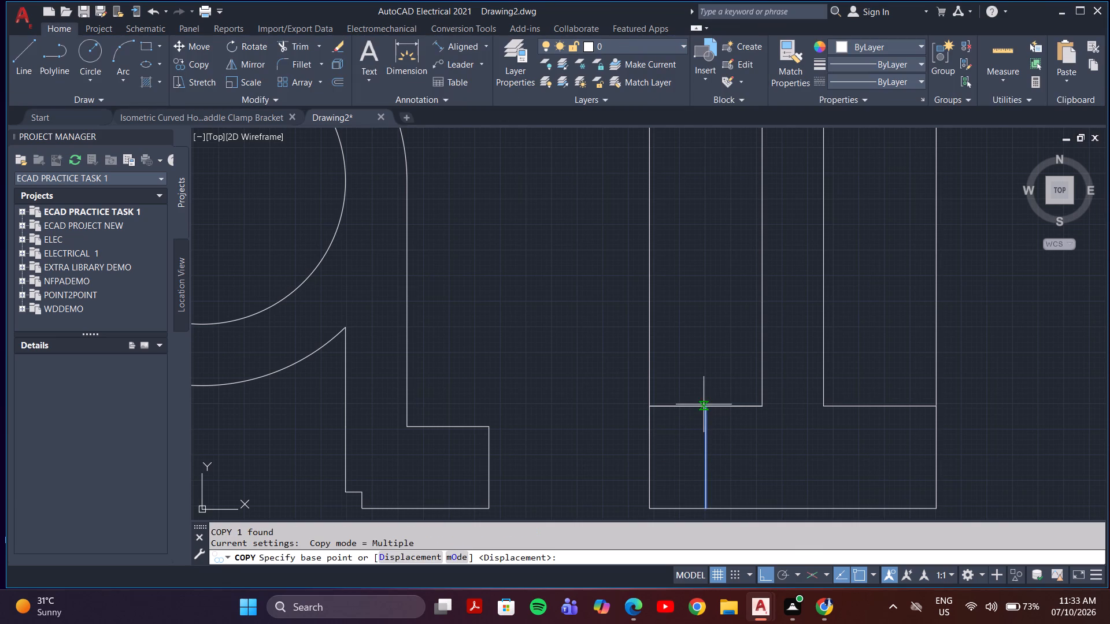
click(705, 406)
key(2)
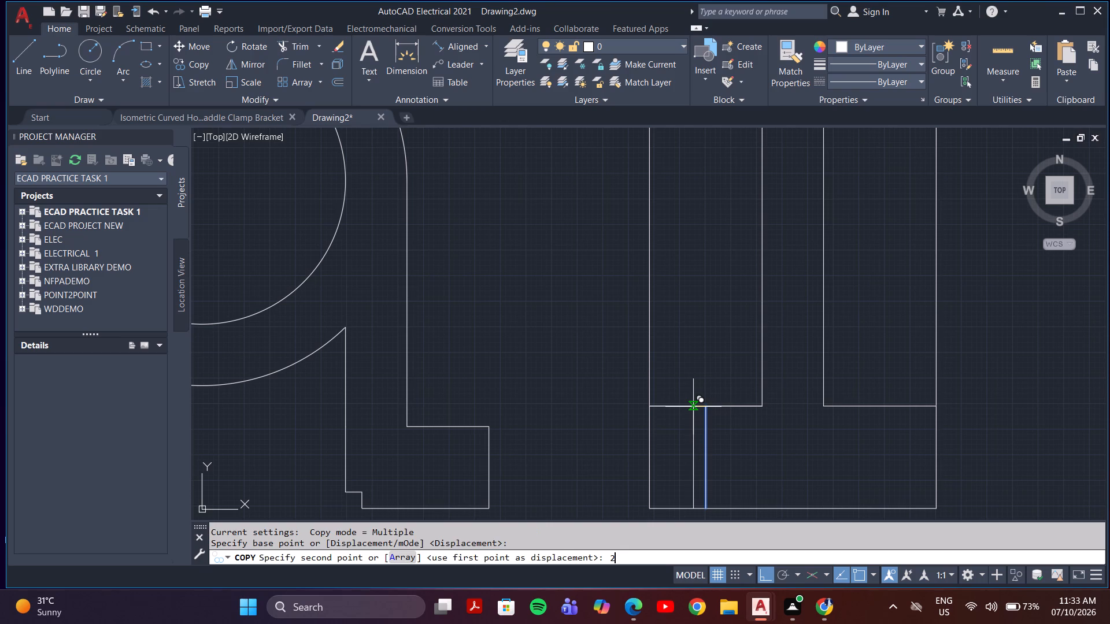
key(Return)
key(space)
Copy the left foot's vertical centre line 2 mm to the right, towards the middle of the side view.
key(space)
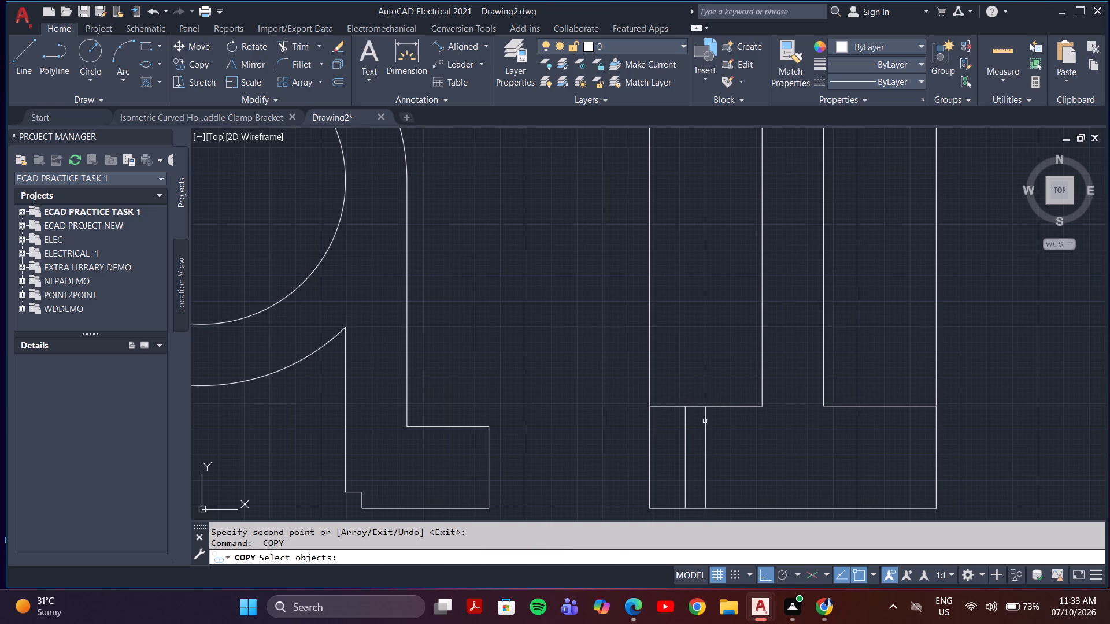
click(705, 421)
key(space)
click(705, 407)
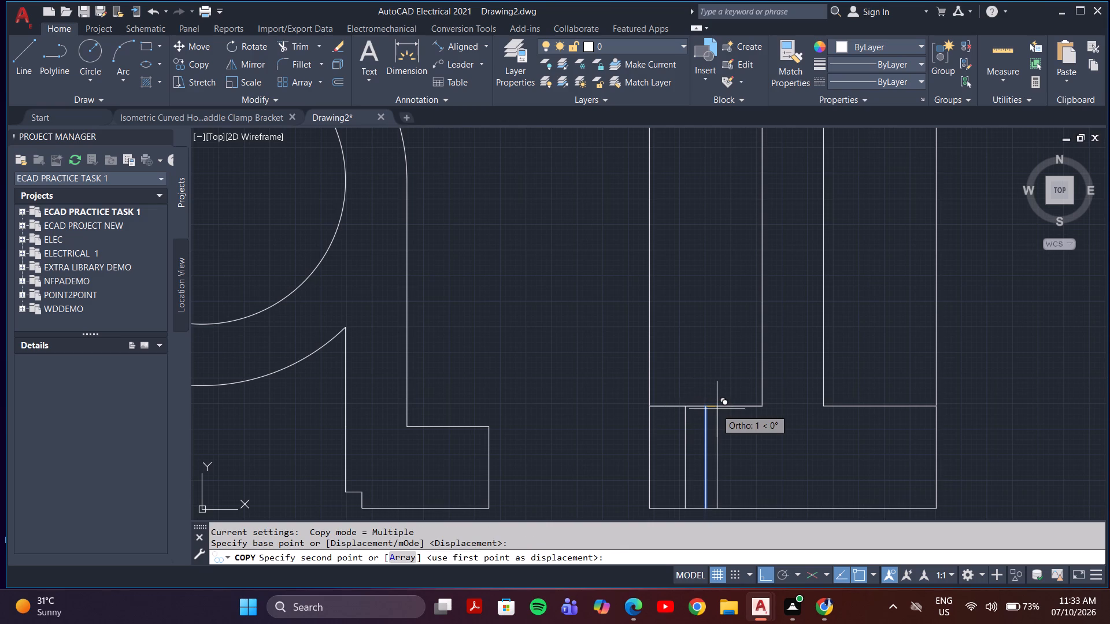
key(2)
key(Return)
key(Escape)
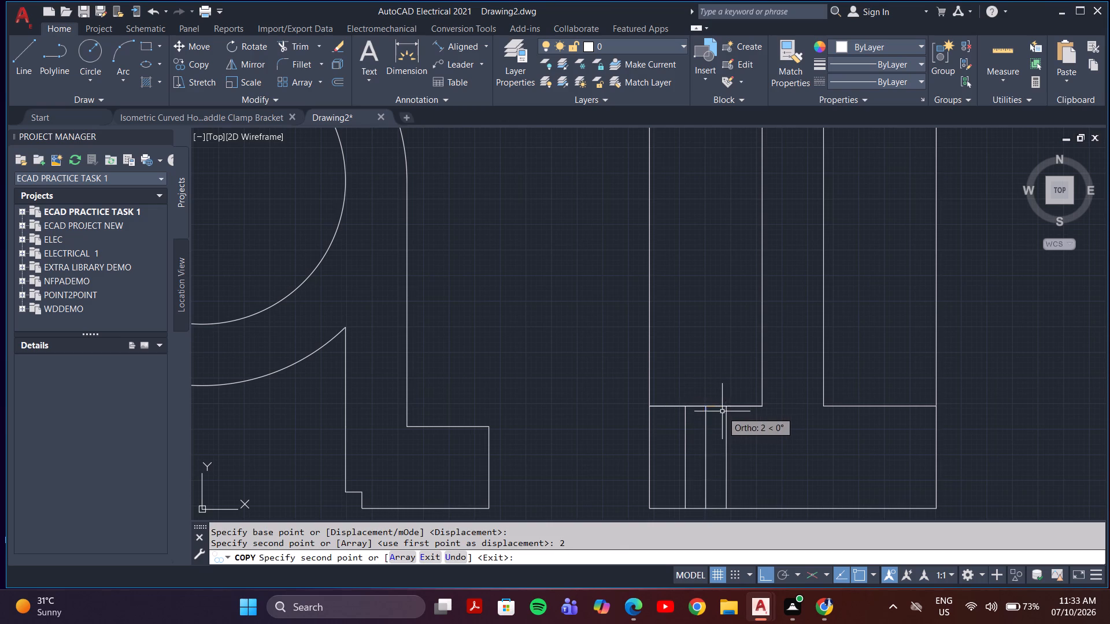
Erase the original vertical centre line between the two copies in the left foot.
click(707, 459)
key(Delete)
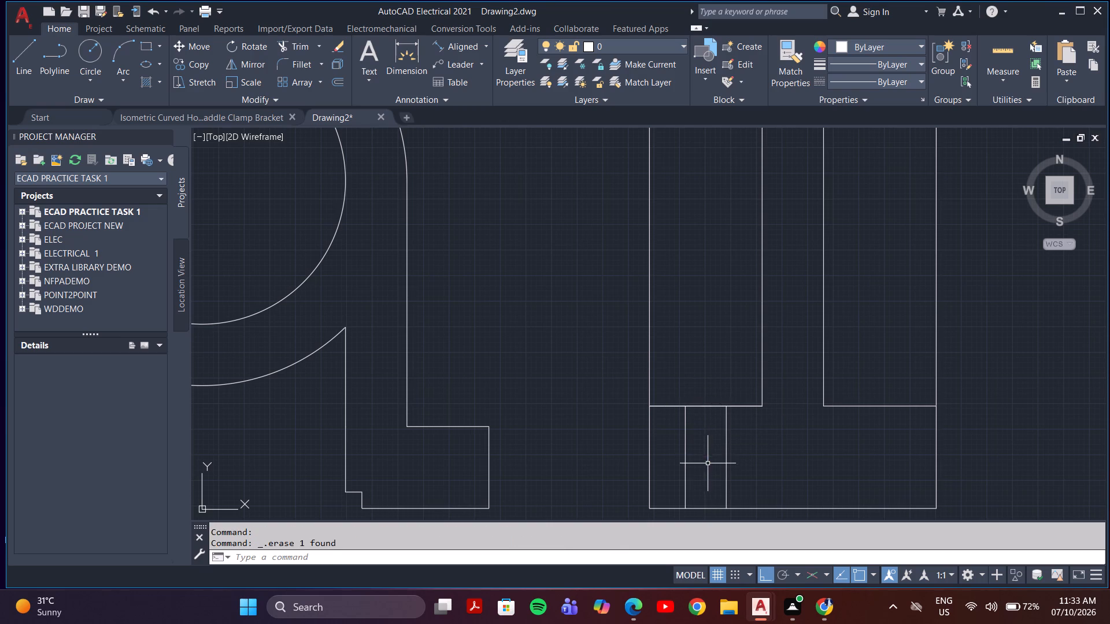
Mirror the left foot's two vertical hole lines about the side view's vertical centre axis, keeping the originals.
click(741, 458)
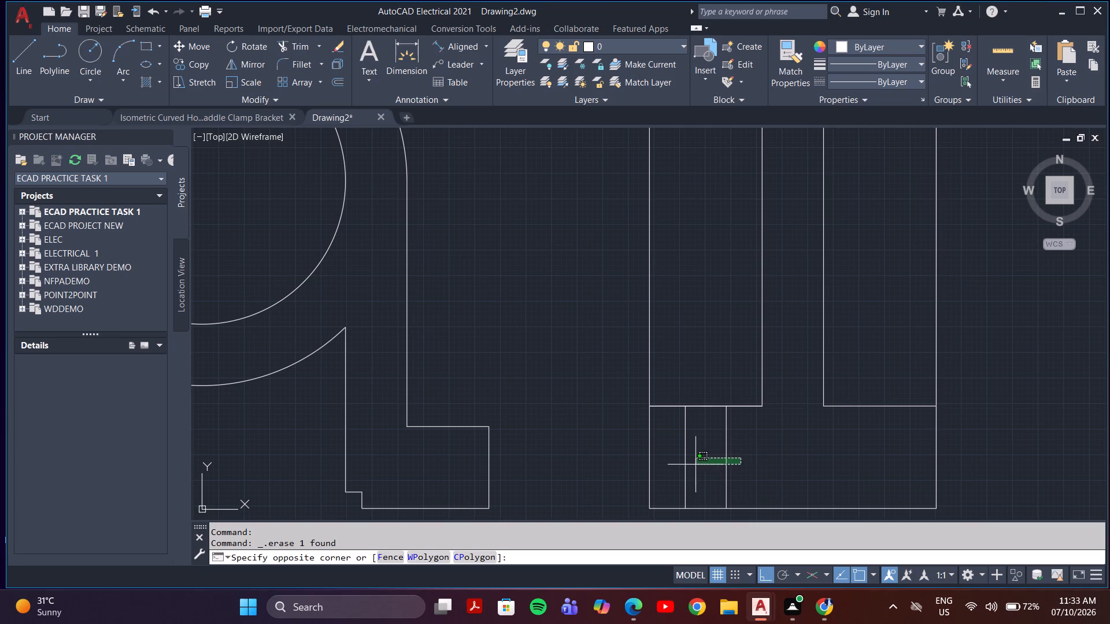
click(674, 481)
key(m)
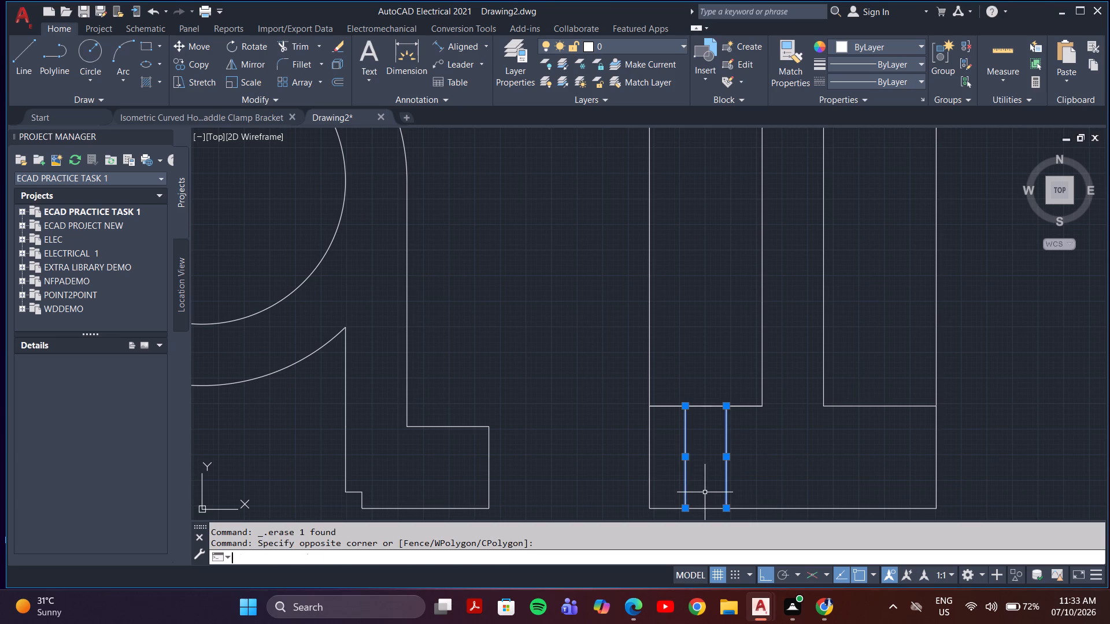
key(i)
key(Return)
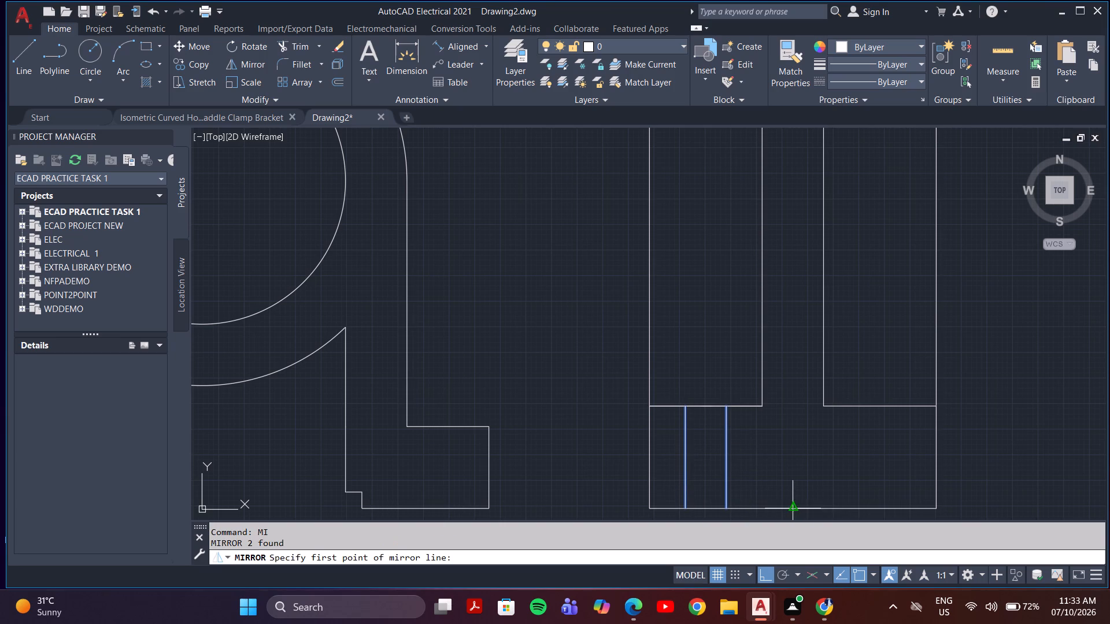
click(790, 509)
middle_drag(787, 281, 783, 384)
scroll(783, 344, down, 2)
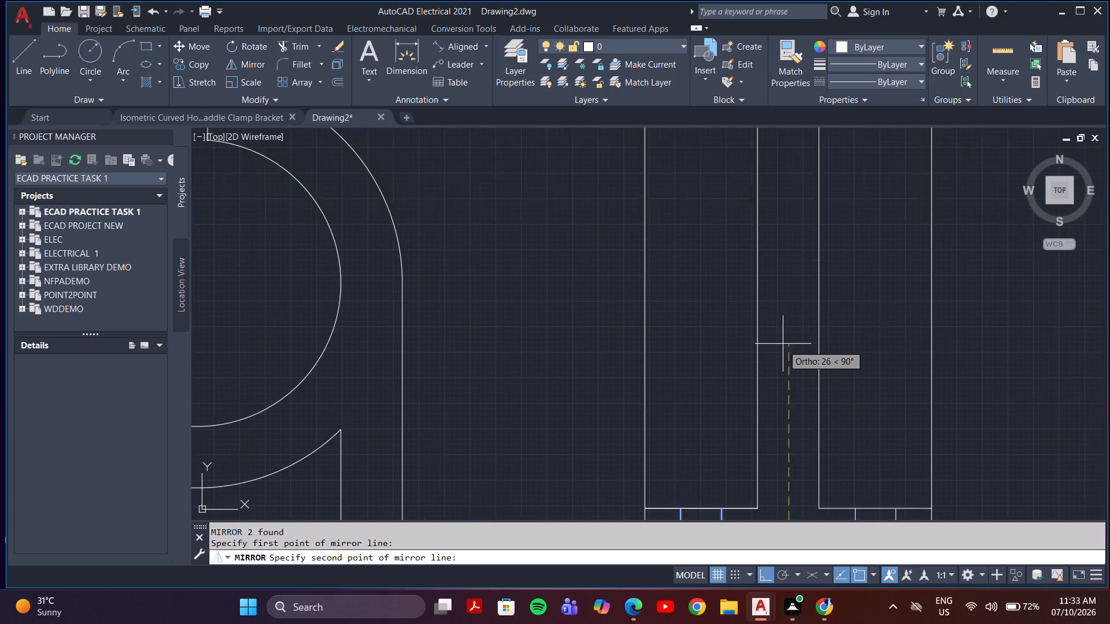
scroll(783, 344, down, 2)
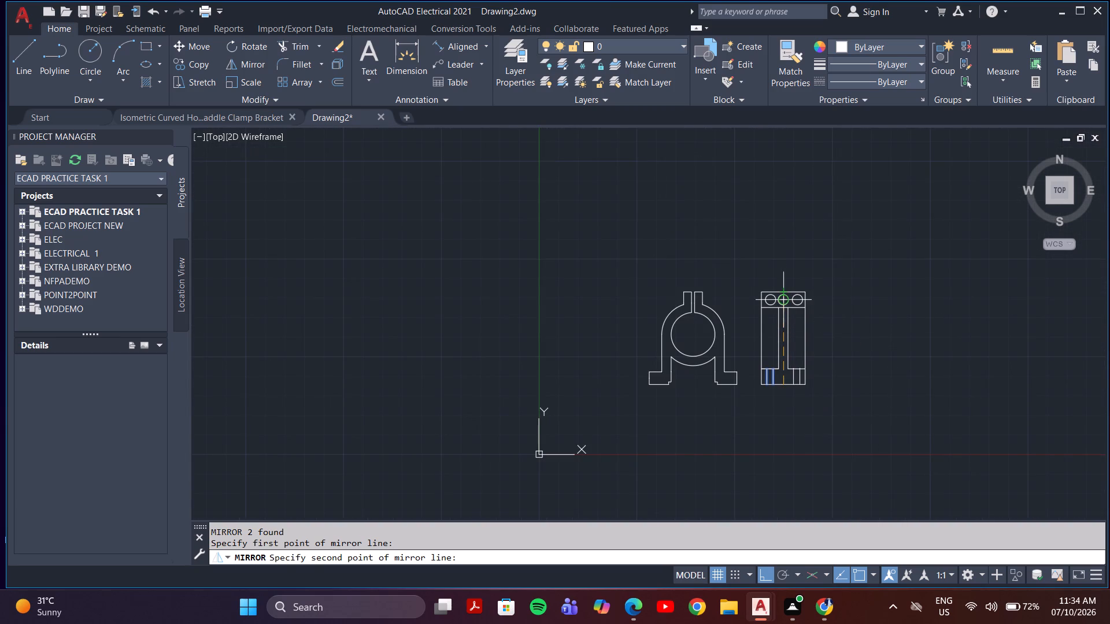
click(782, 301)
key(Return)
Draw a horizontal line from the midpoint of the side view's left edge across to beyond its right edge.
scroll(794, 381, down, 1)
middle_drag(777, 397, 786, 327)
scroll(786, 327, up, 2)
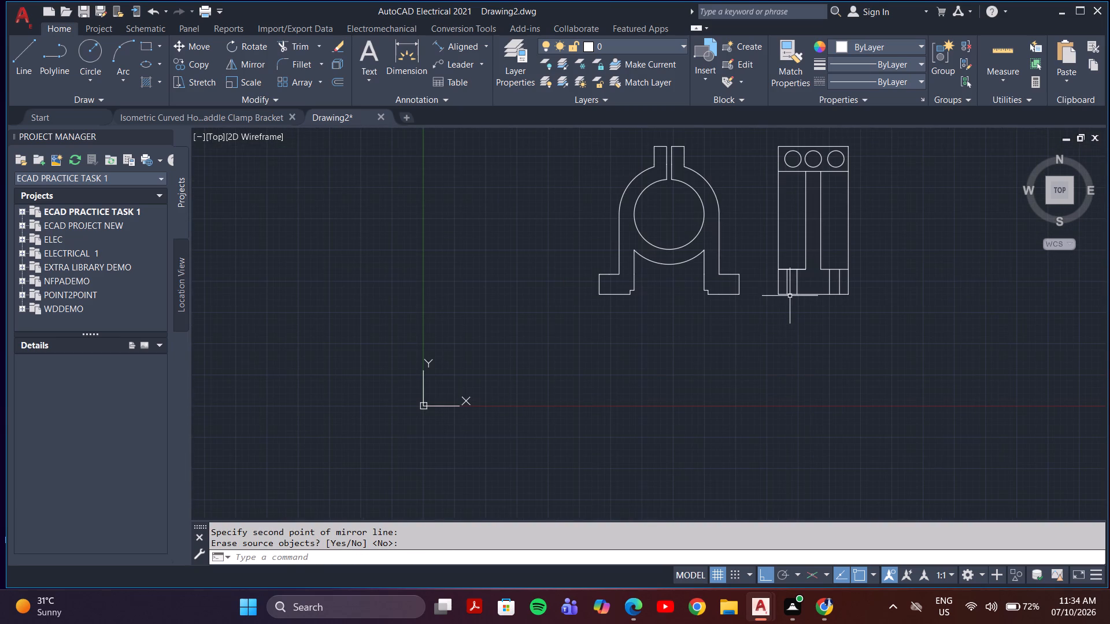
middle_drag(790, 296, 792, 406)
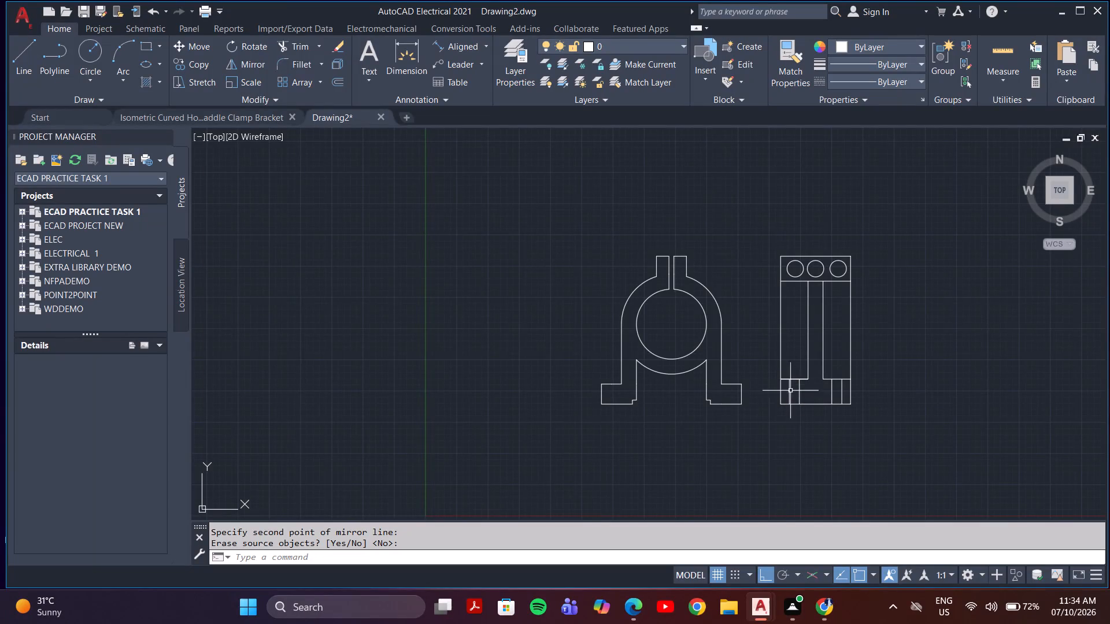
key(l)
key(Return)
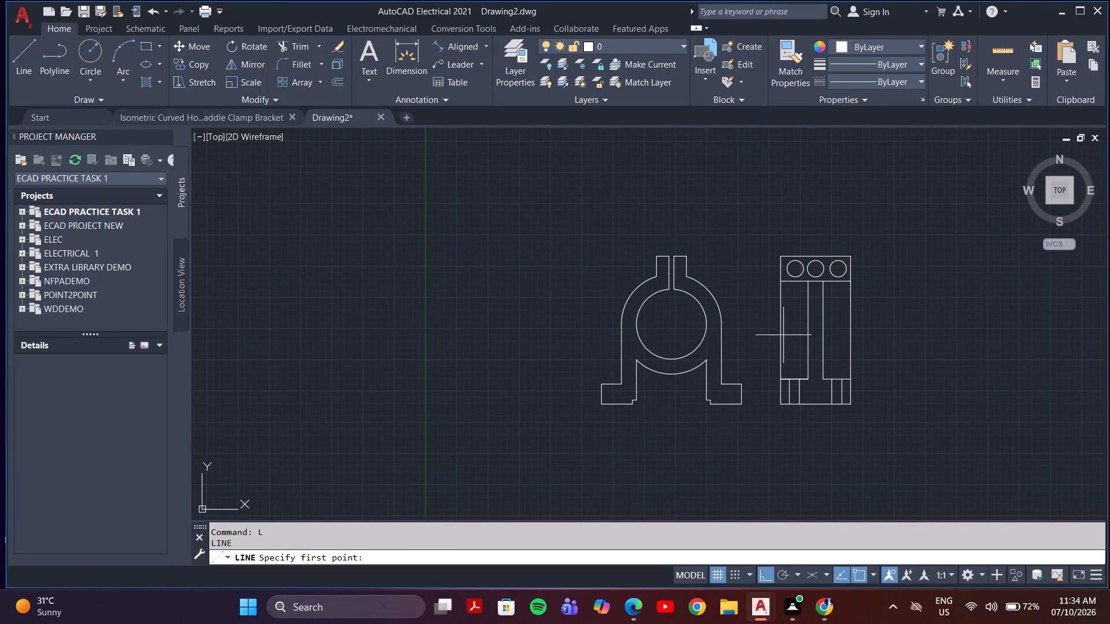
click(781, 331)
click(880, 335)
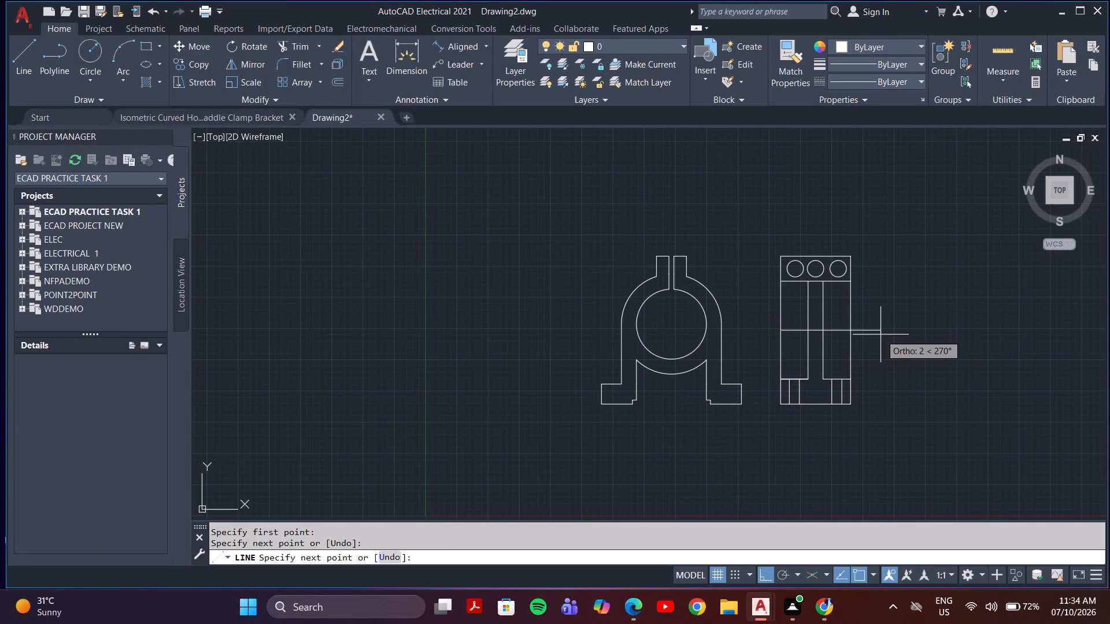
scroll(856, 342, up, 4)
key(Escape)
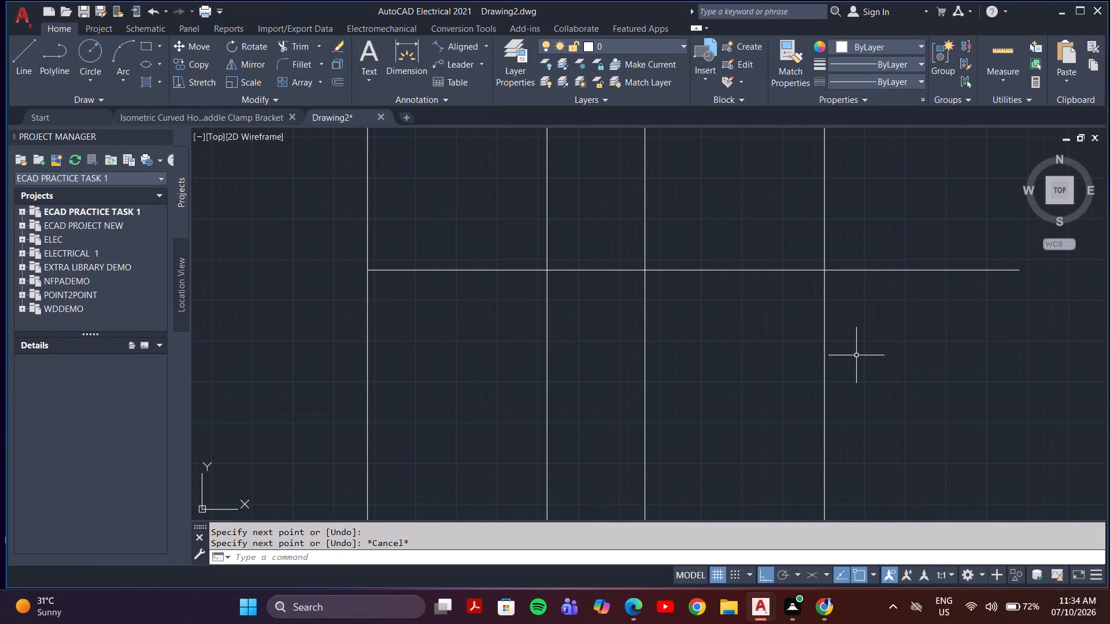
Trim the new horizontal line's overhang past the right edge and the two inner vertical lines above that horizontal line.
text(tr)
key(Return)
click(869, 236)
click(859, 339)
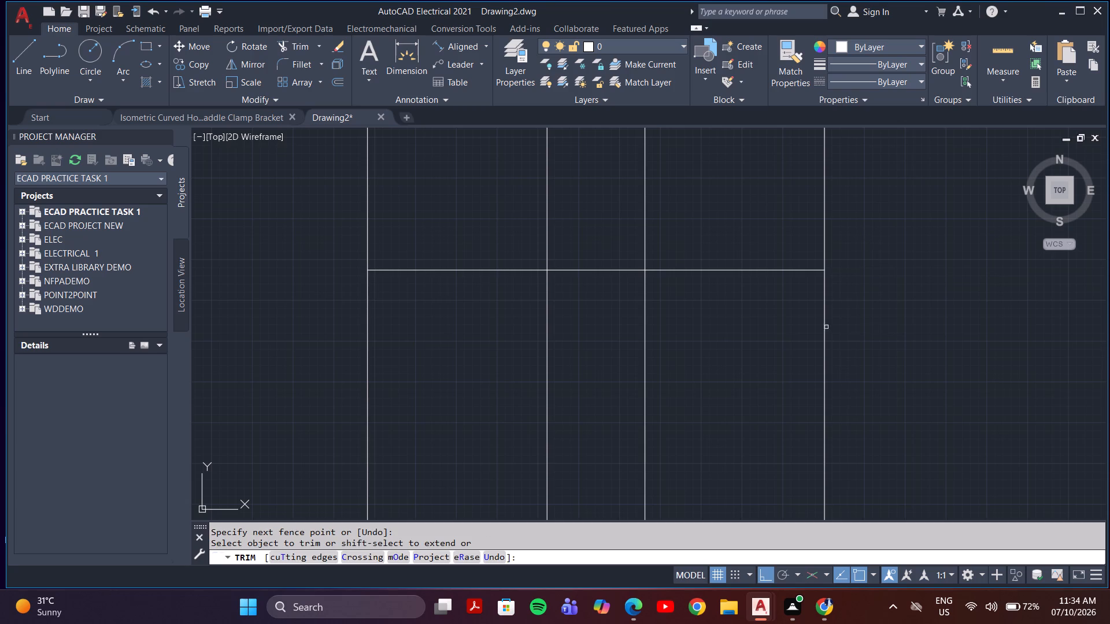
middle_drag(725, 211, 746, 330)
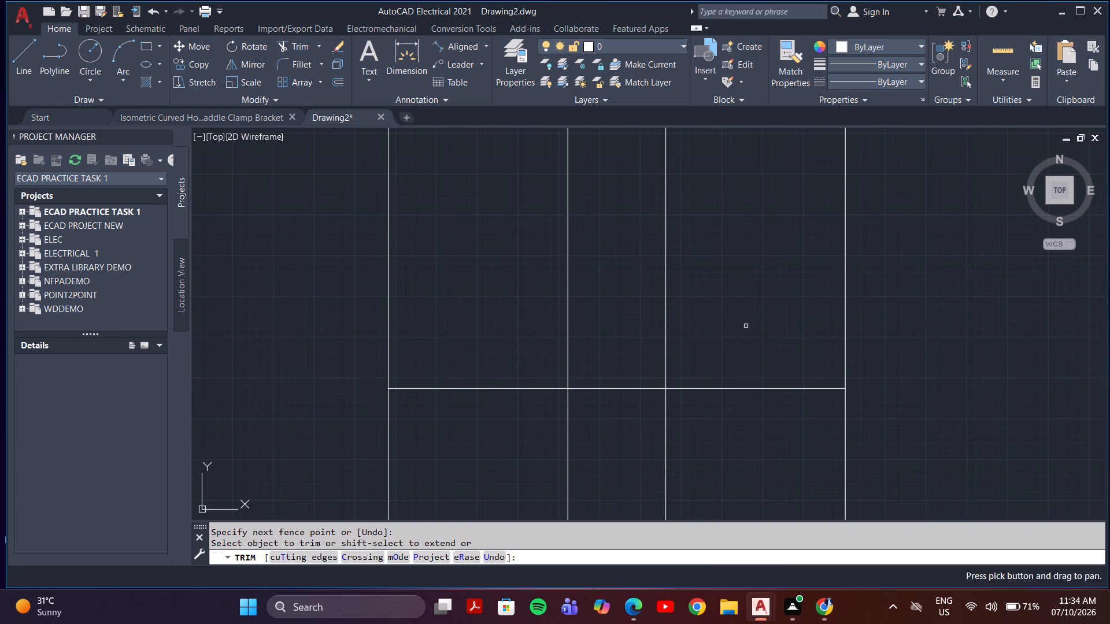
click(742, 293)
click(530, 286)
scroll(648, 328, down, 4)
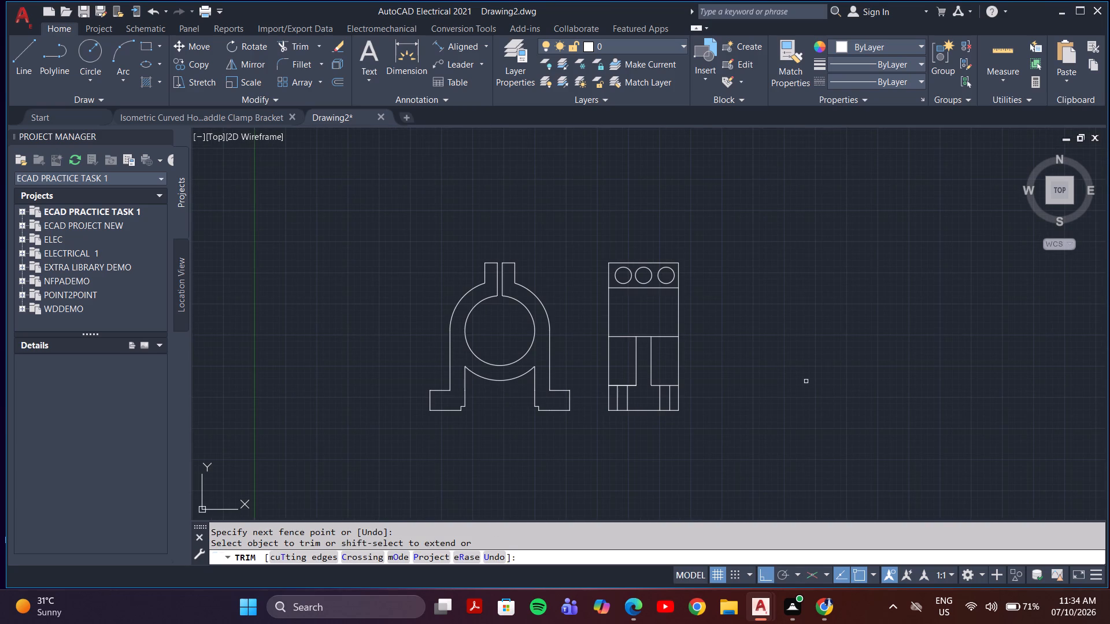
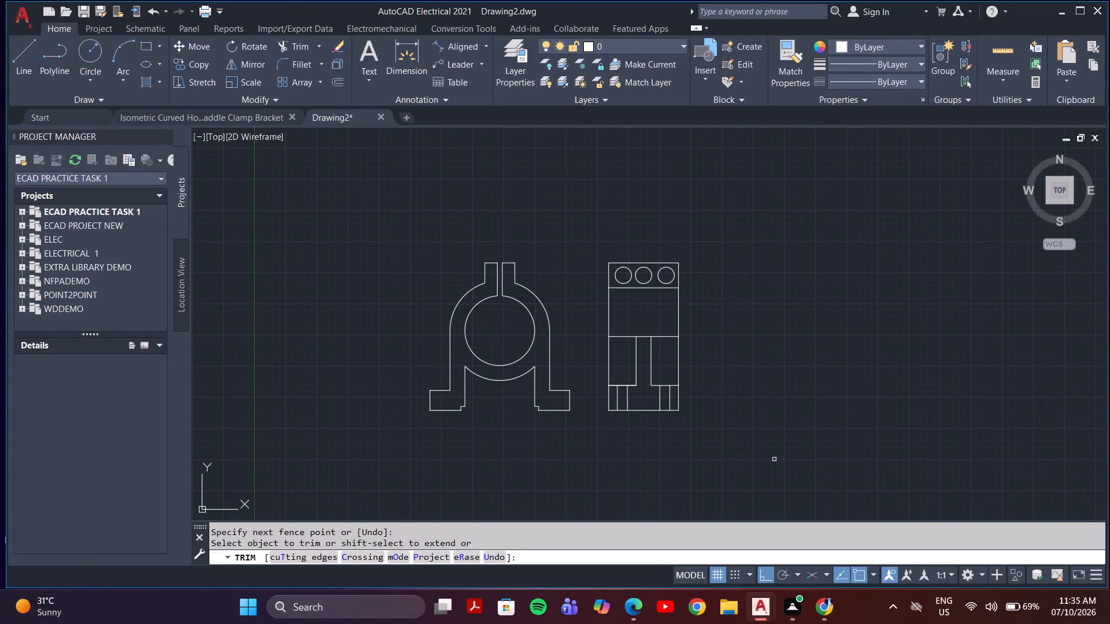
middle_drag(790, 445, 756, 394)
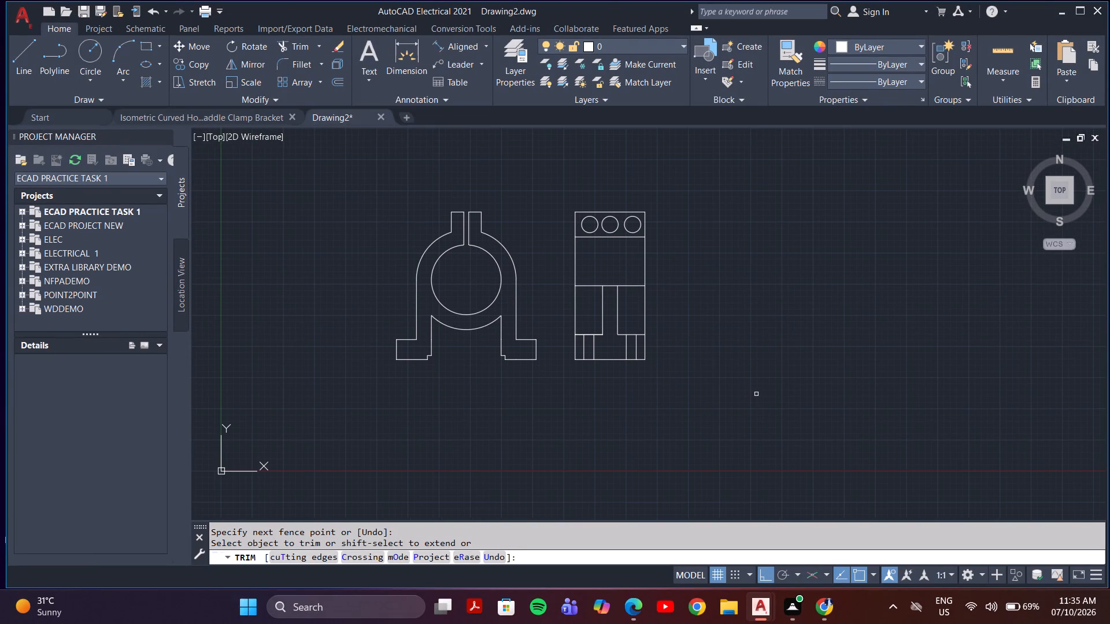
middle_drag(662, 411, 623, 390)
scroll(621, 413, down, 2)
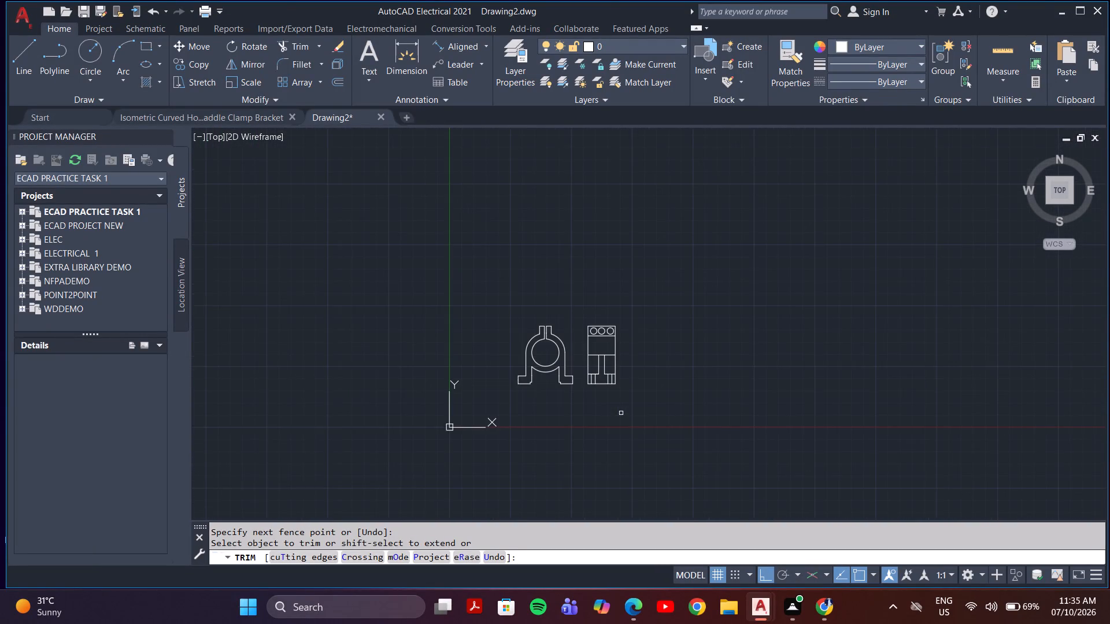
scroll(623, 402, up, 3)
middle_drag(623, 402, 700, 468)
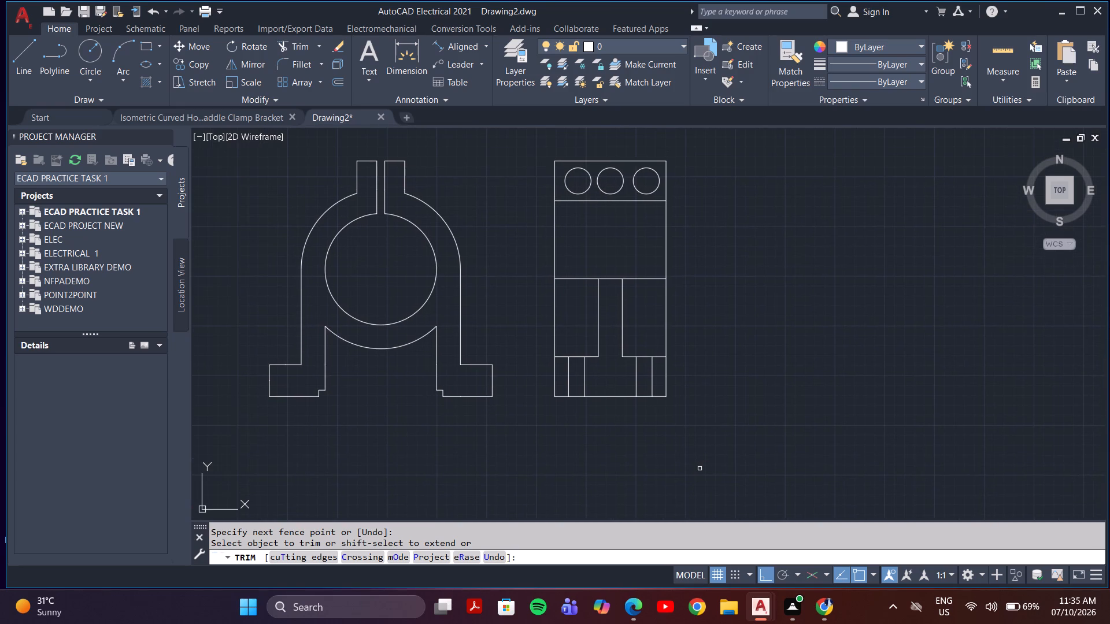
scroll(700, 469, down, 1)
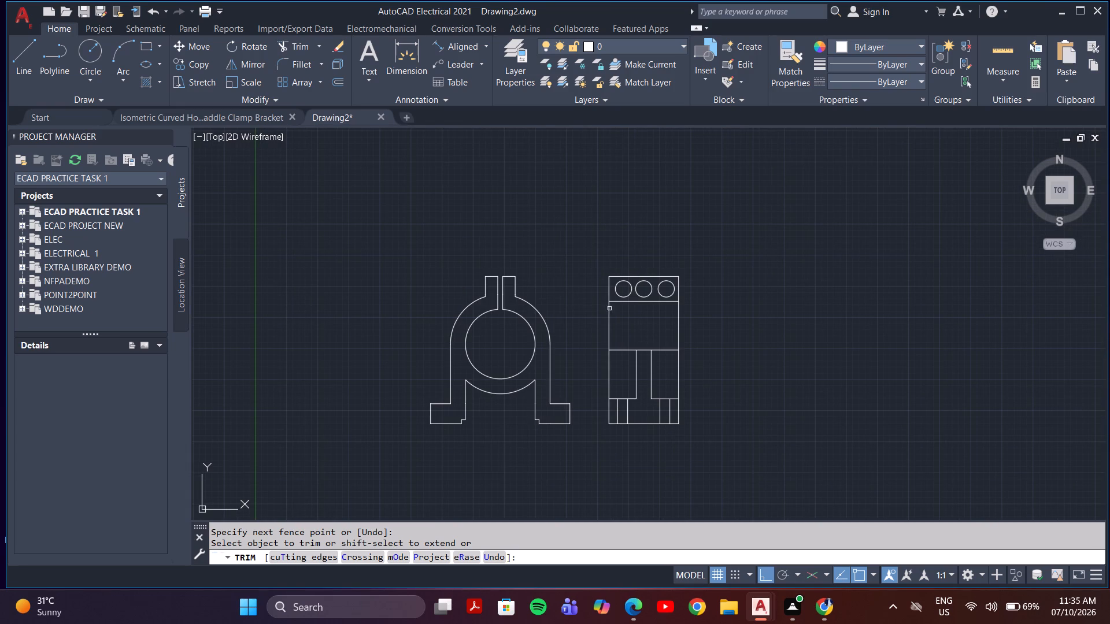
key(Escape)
Fillet both top corners of the side view's outline with a 2 mm radius, using the Multiple option.
key(f)
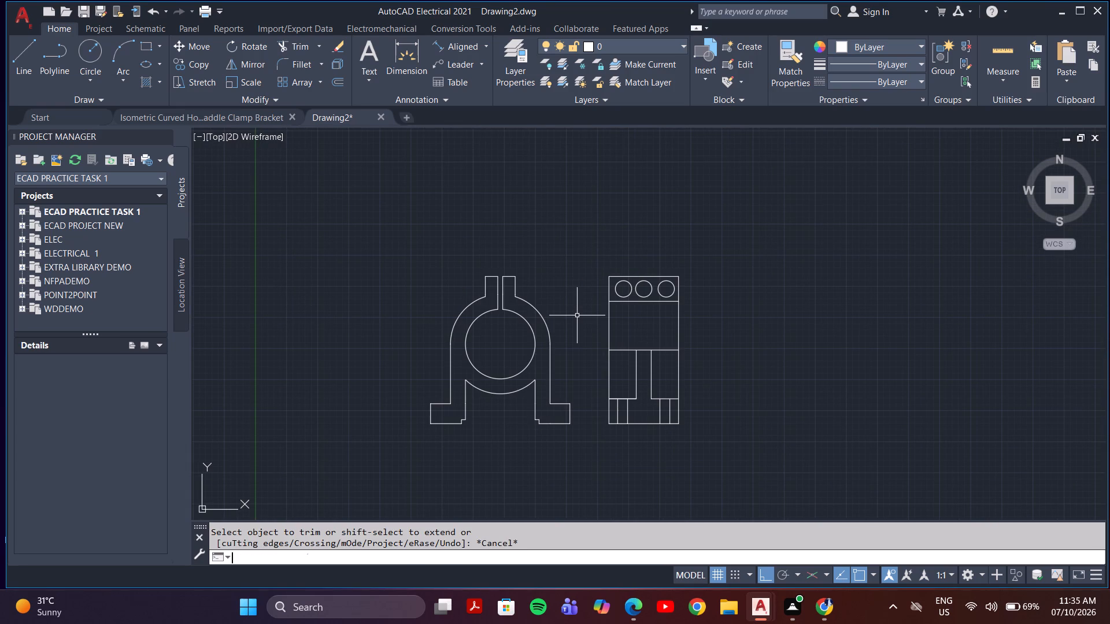
key(Return)
scroll(605, 285, up, 3)
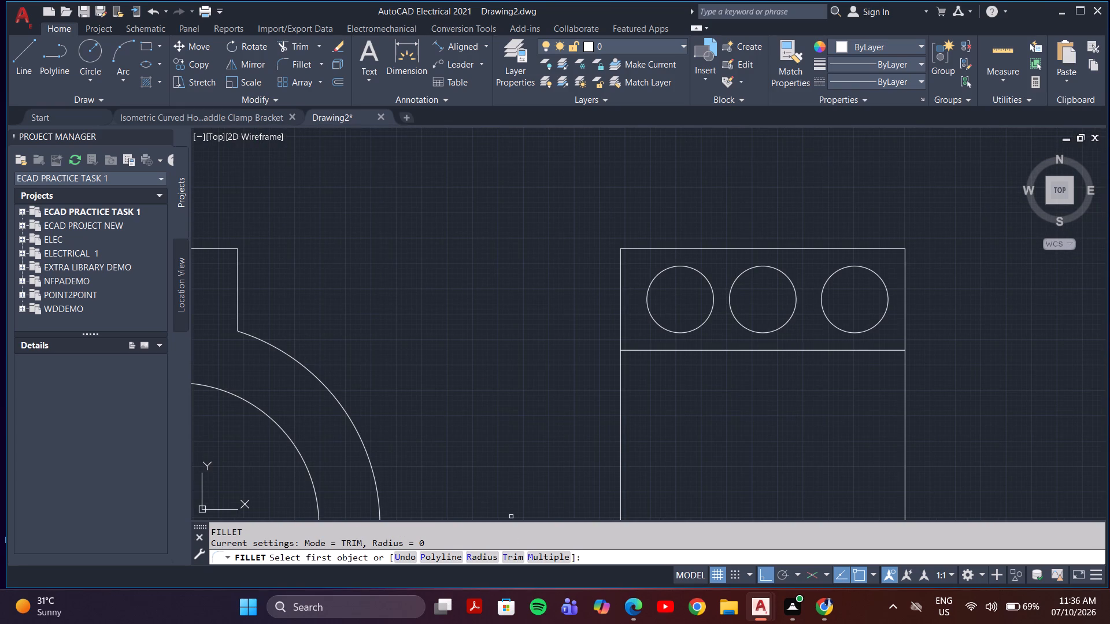
click(546, 559)
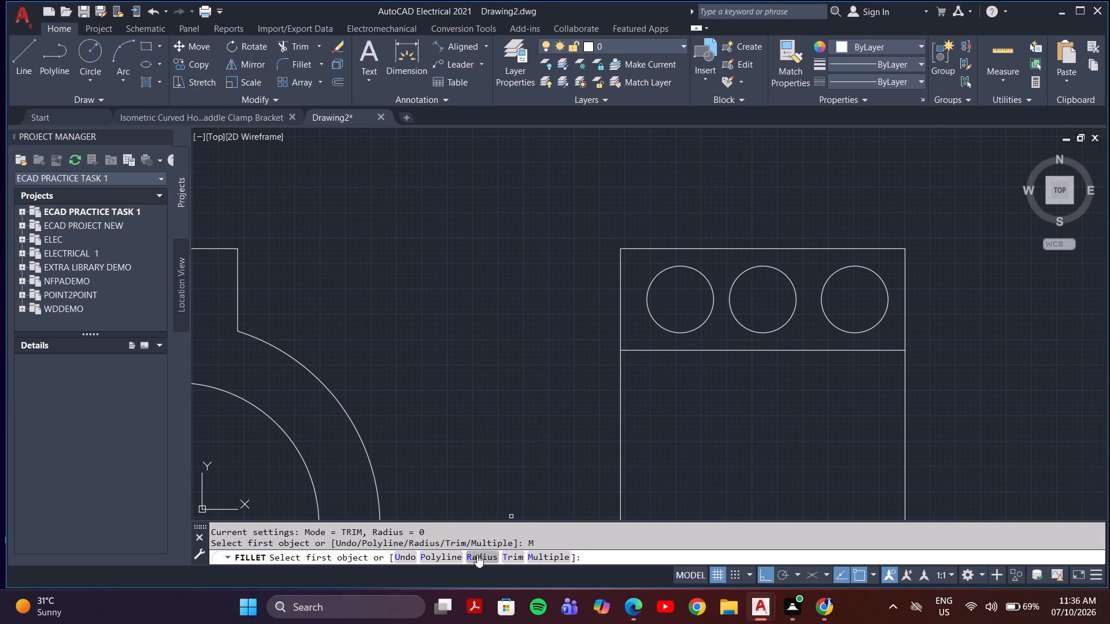
click(477, 555)
key(2)
key(Return)
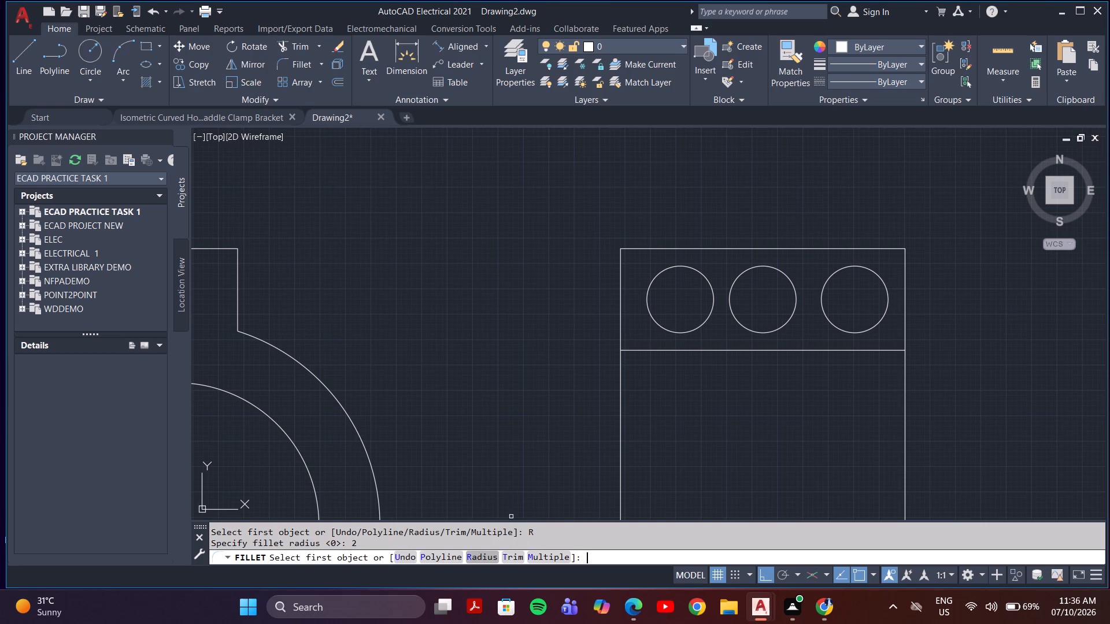
click(472, 560)
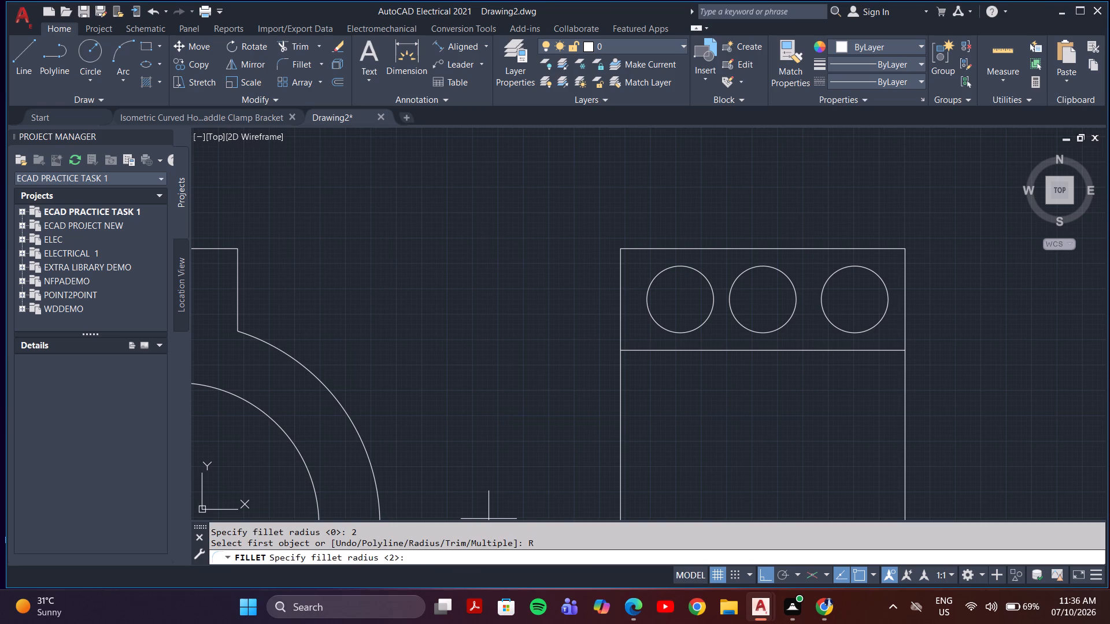
key(Return)
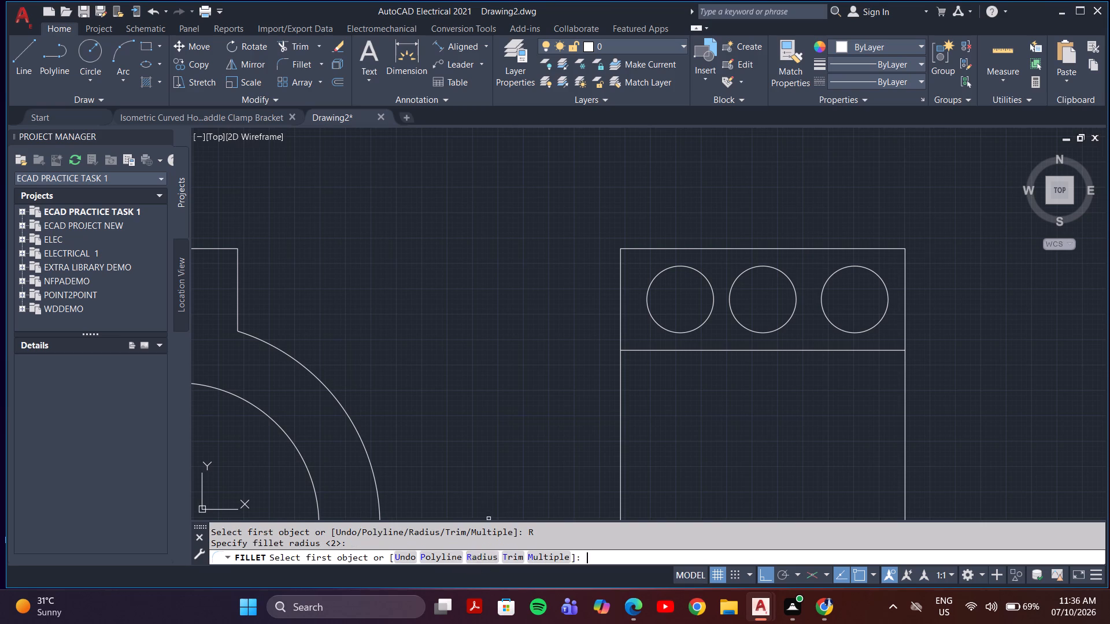
click(621, 266)
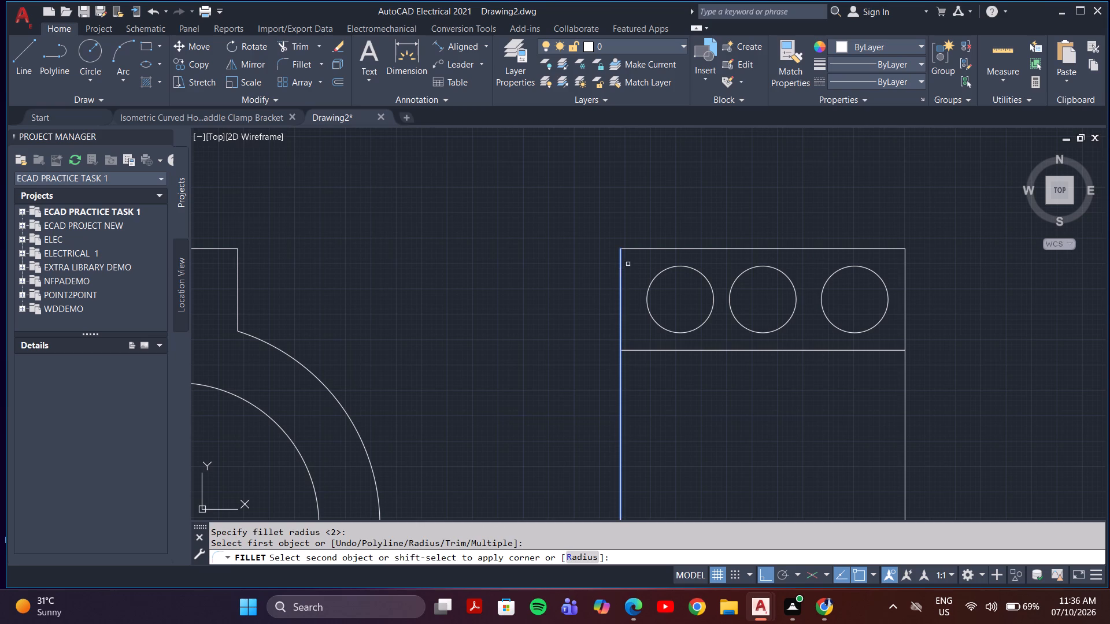
click(642, 250)
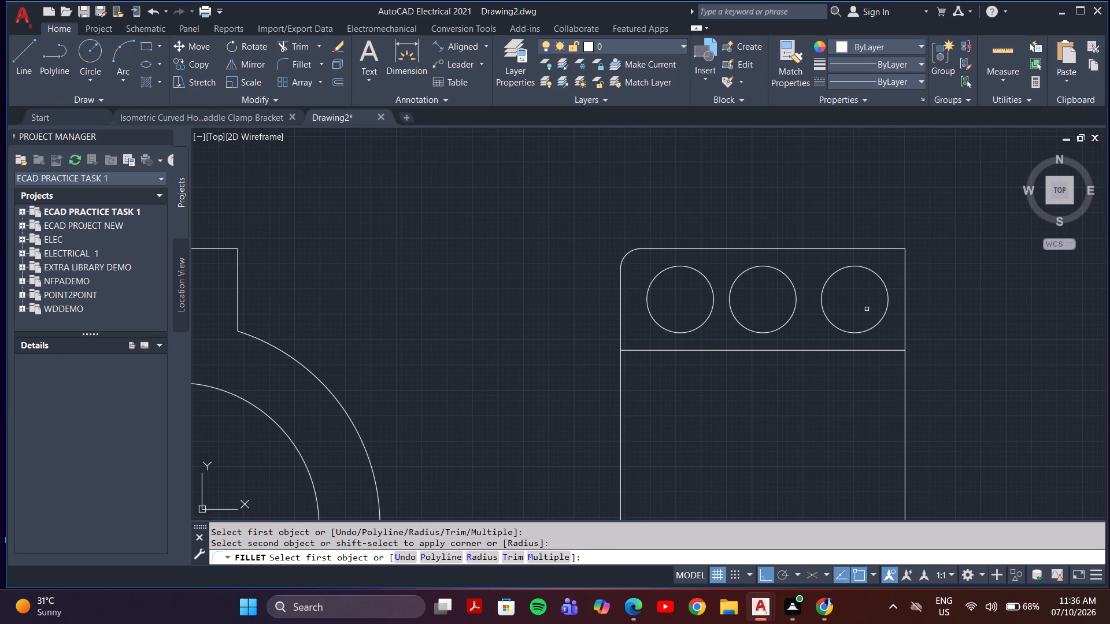
click(888, 251)
click(897, 250)
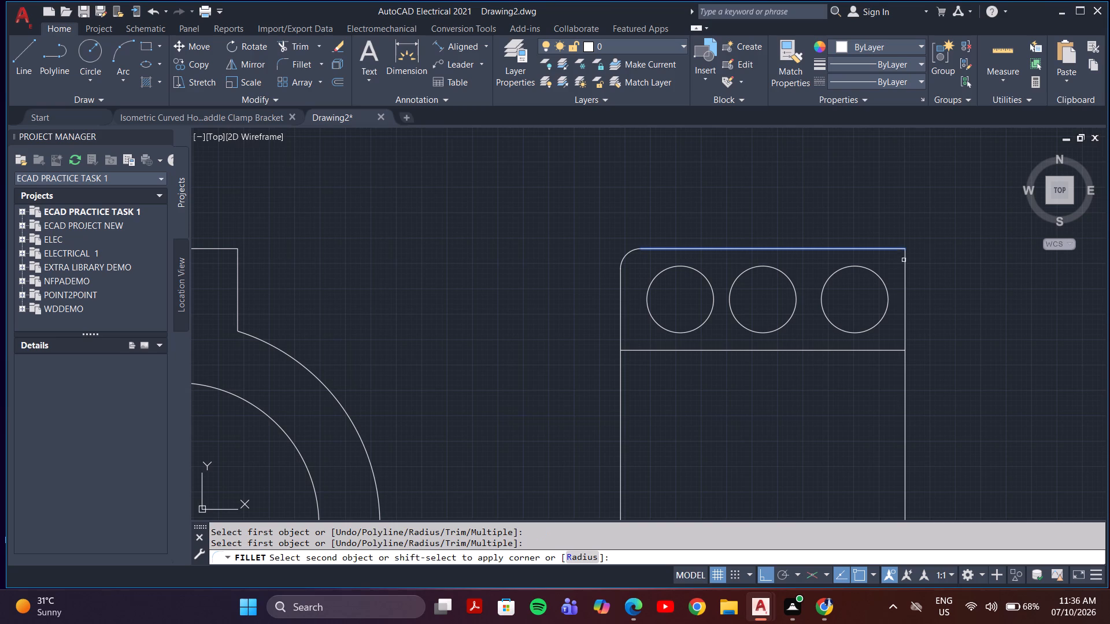
click(905, 263)
key(Escape)
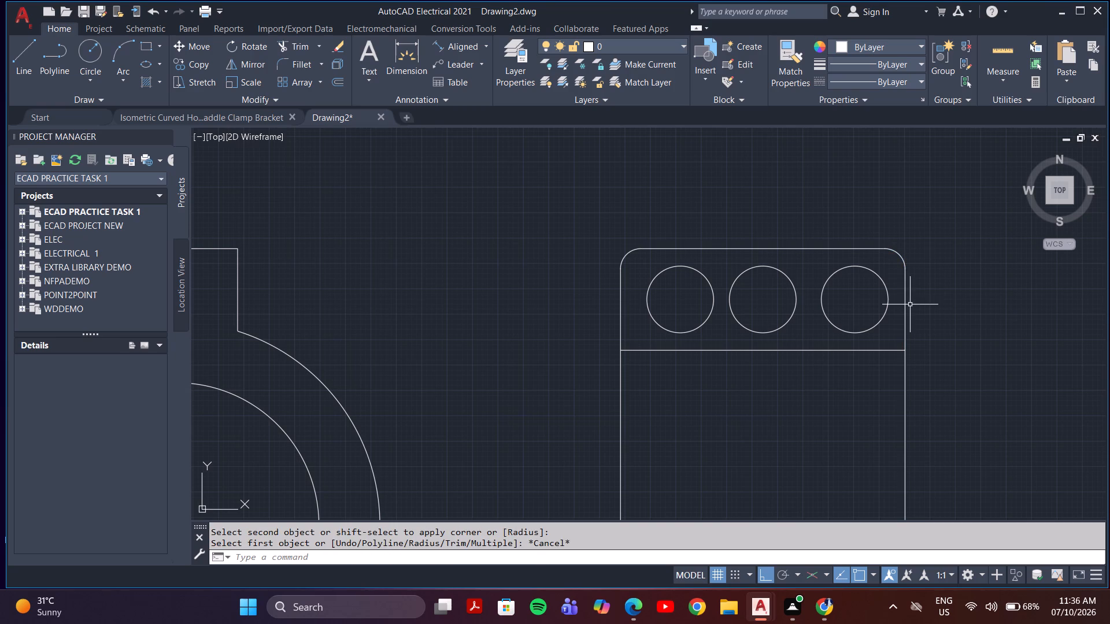
Examine the front view and the side view together, checking the overall outline, holes, rib and feet.
scroll(910, 304, down, 3)
middle_drag(890, 351, 770, 309)
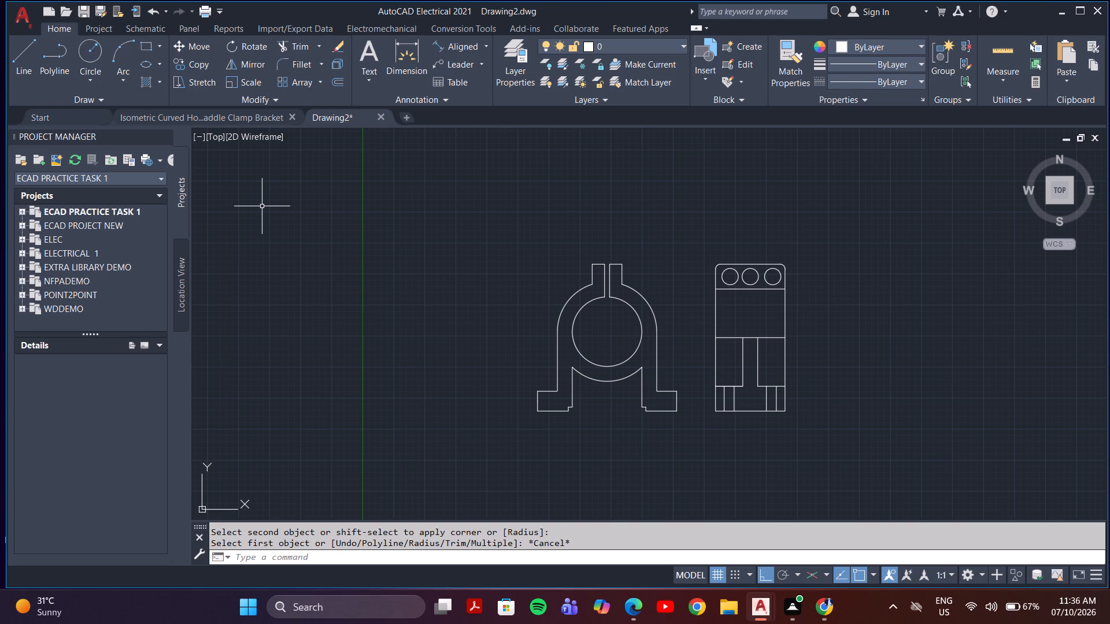
scroll(560, 366, down, 2)
scroll(658, 361, up, 2)
middle_drag(657, 361, 739, 358)
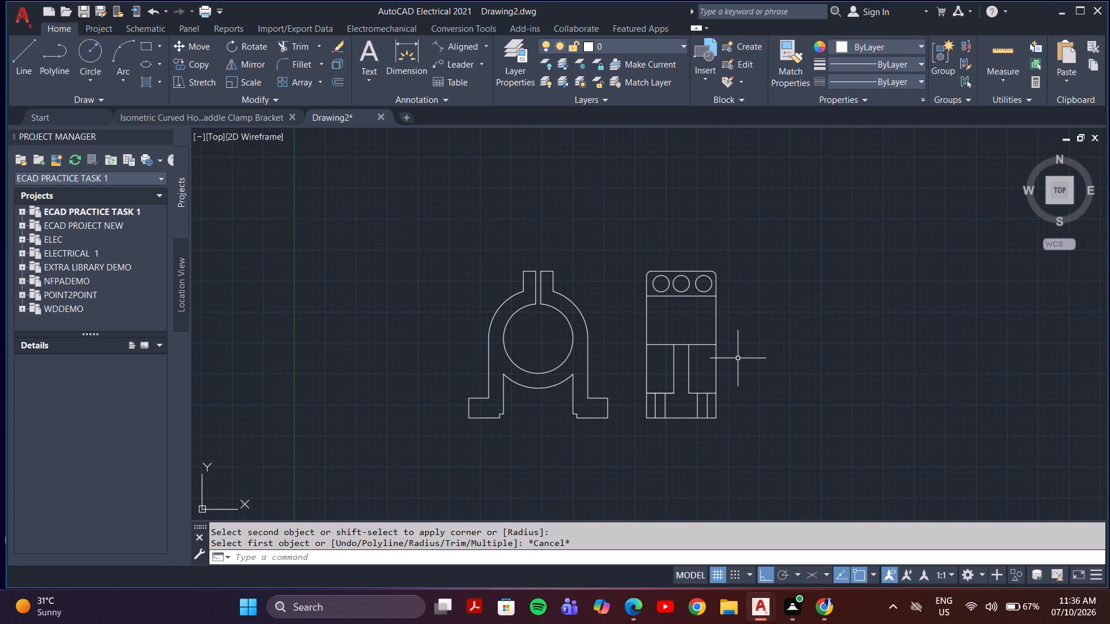
scroll(768, 366, down, 2)
scroll(738, 363, up, 3)
scroll(729, 362, down, 1)
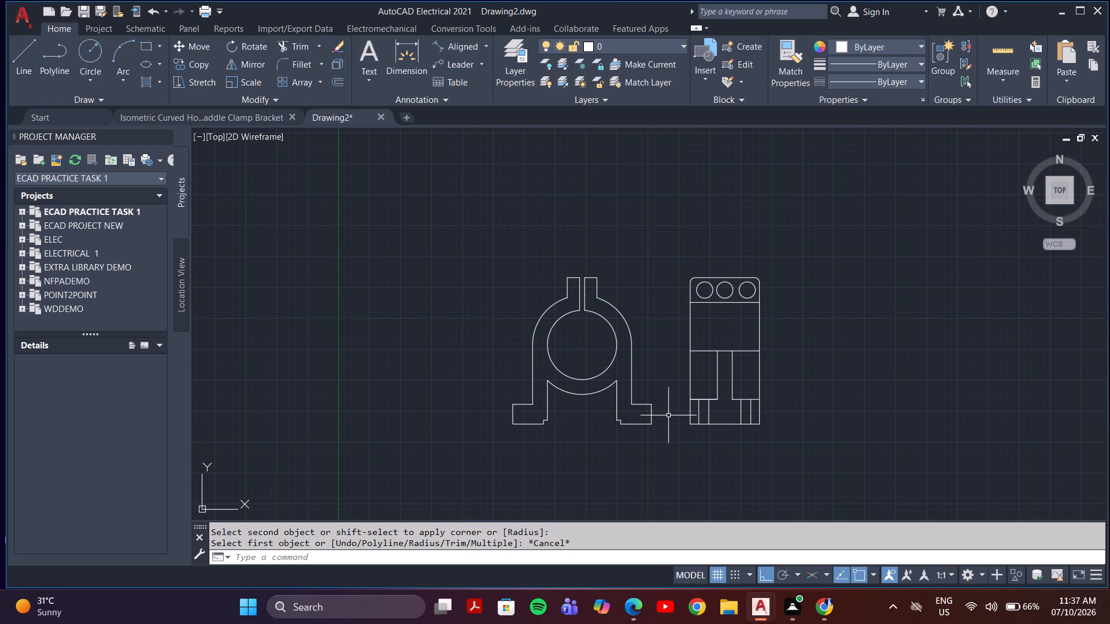
scroll(668, 416, down, 2)
middle_drag(673, 392, 663, 341)
scroll(662, 341, up, 3)
middle_drag(642, 410, 647, 367)
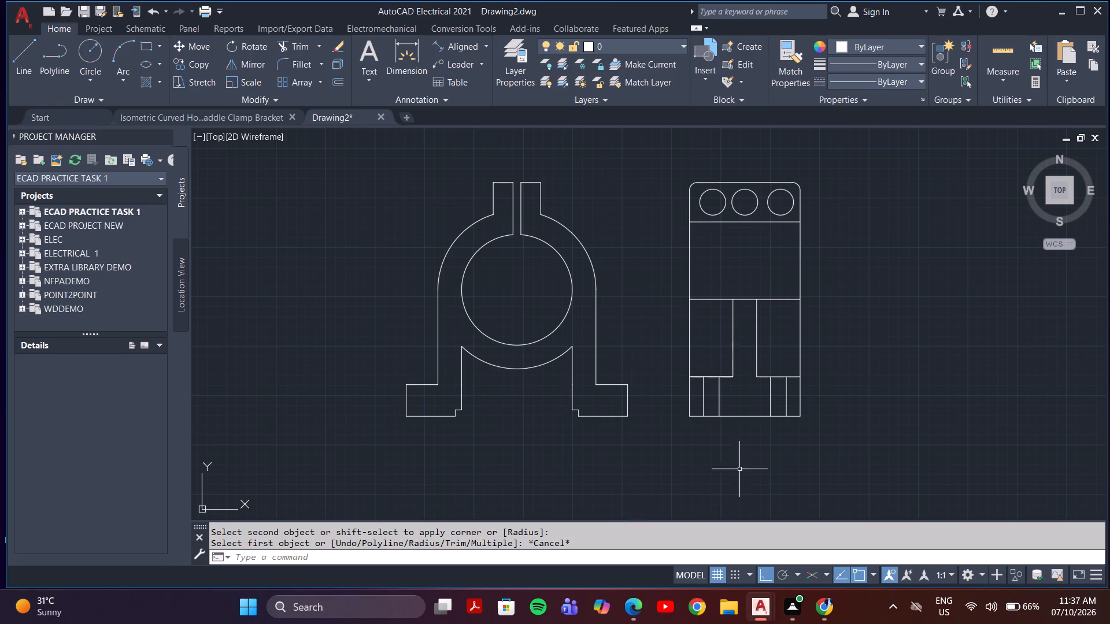
scroll(705, 348, down, 1)
middle_drag(705, 348, 704, 388)
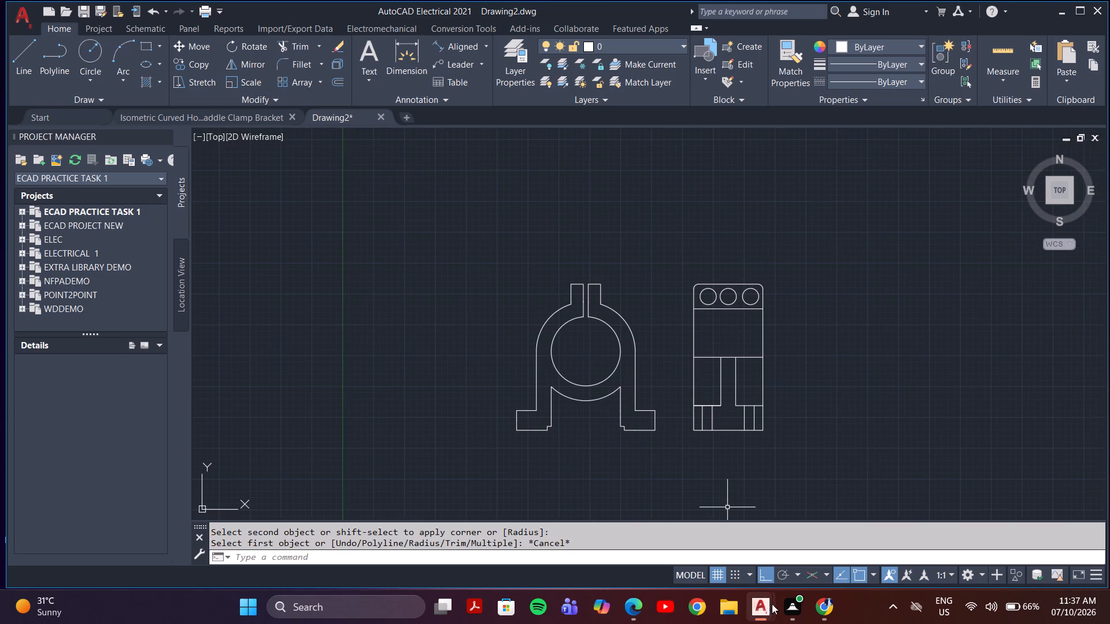
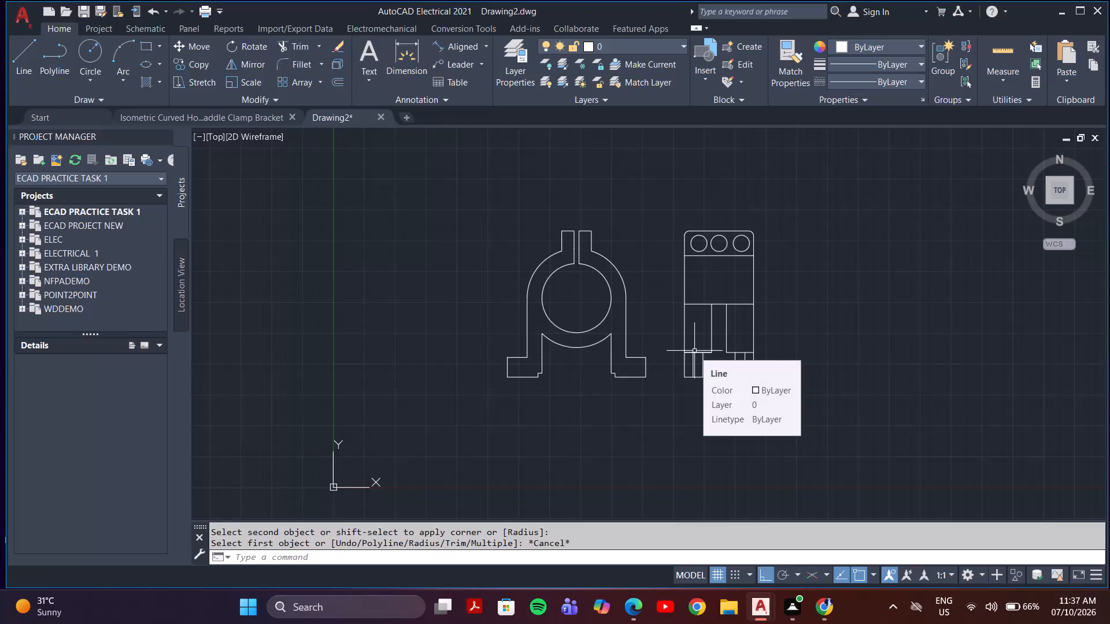
Start a new hatch with the clamp's front and side views both in view.
middle_drag(631, 422, 618, 417)
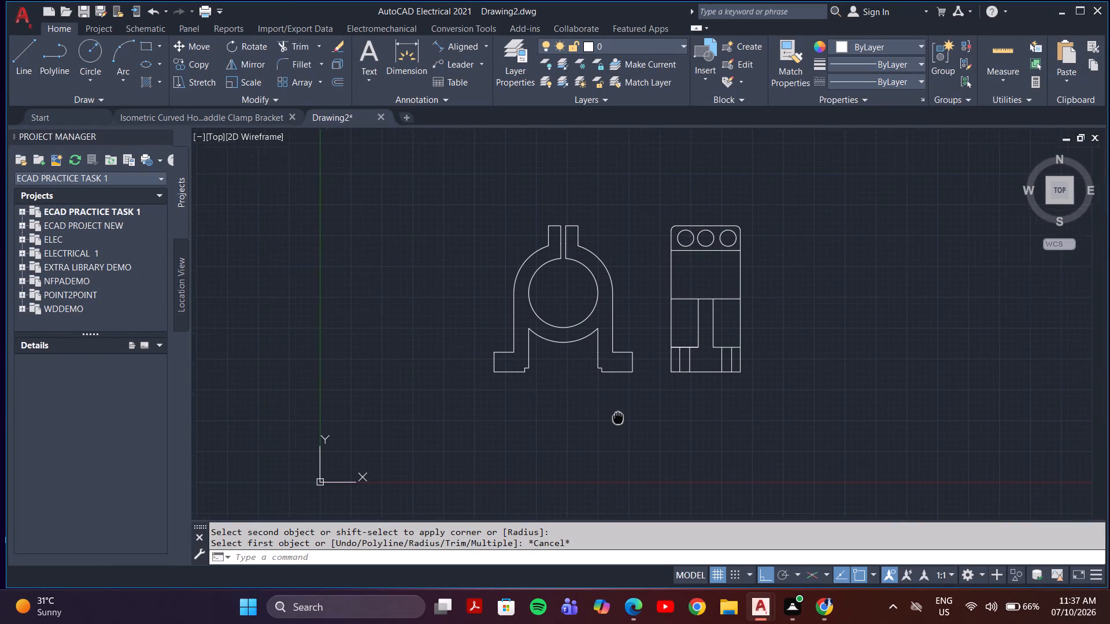
middle_drag(618, 417, 613, 415)
key(h)
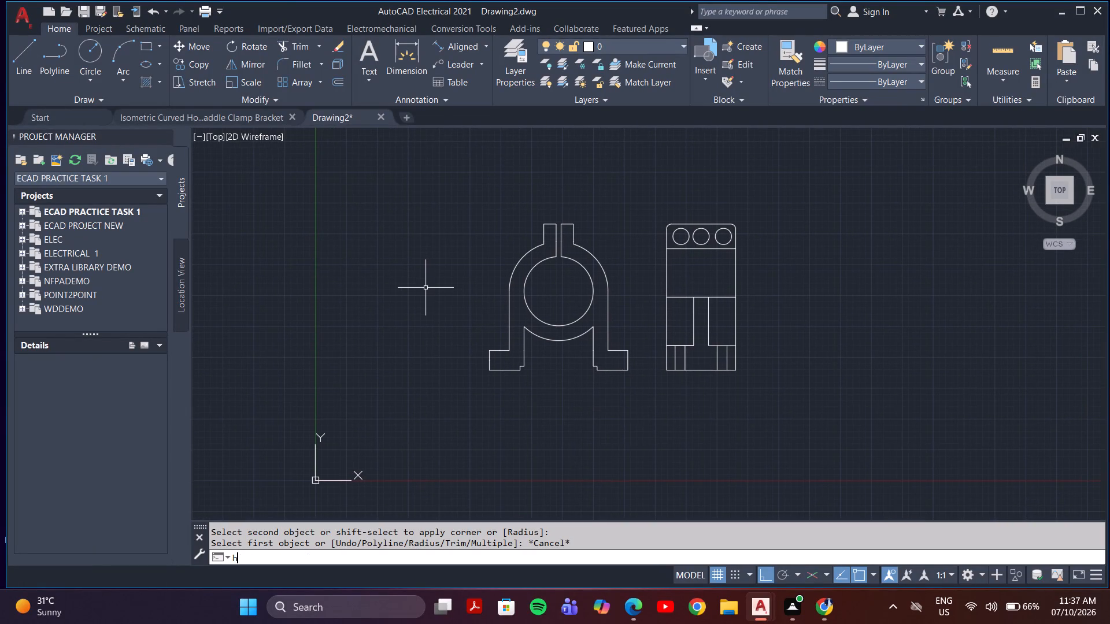
key(Return)
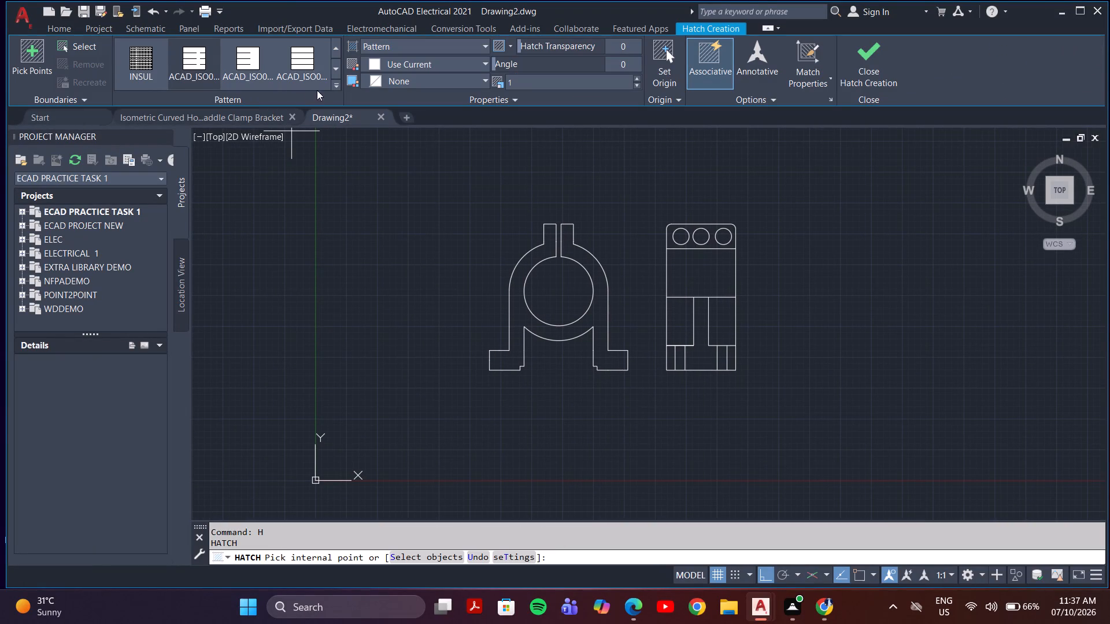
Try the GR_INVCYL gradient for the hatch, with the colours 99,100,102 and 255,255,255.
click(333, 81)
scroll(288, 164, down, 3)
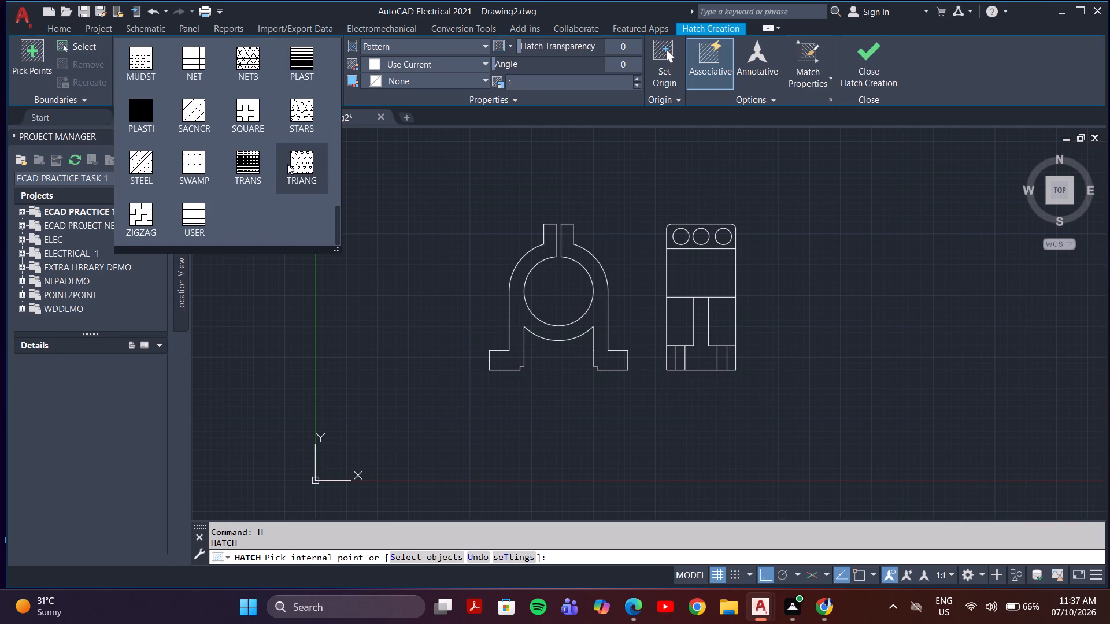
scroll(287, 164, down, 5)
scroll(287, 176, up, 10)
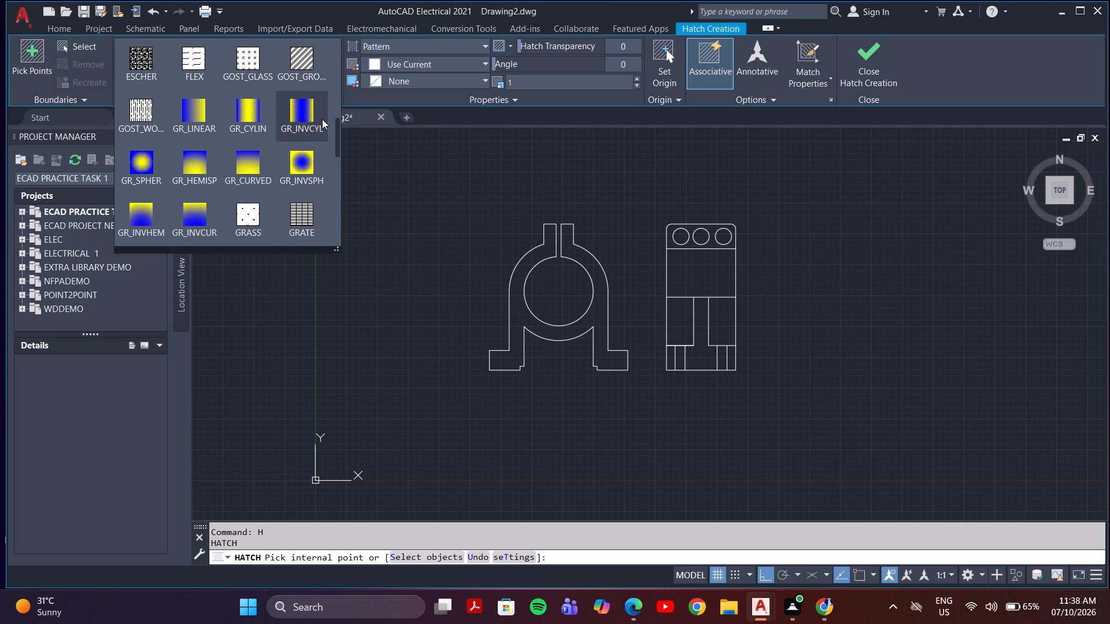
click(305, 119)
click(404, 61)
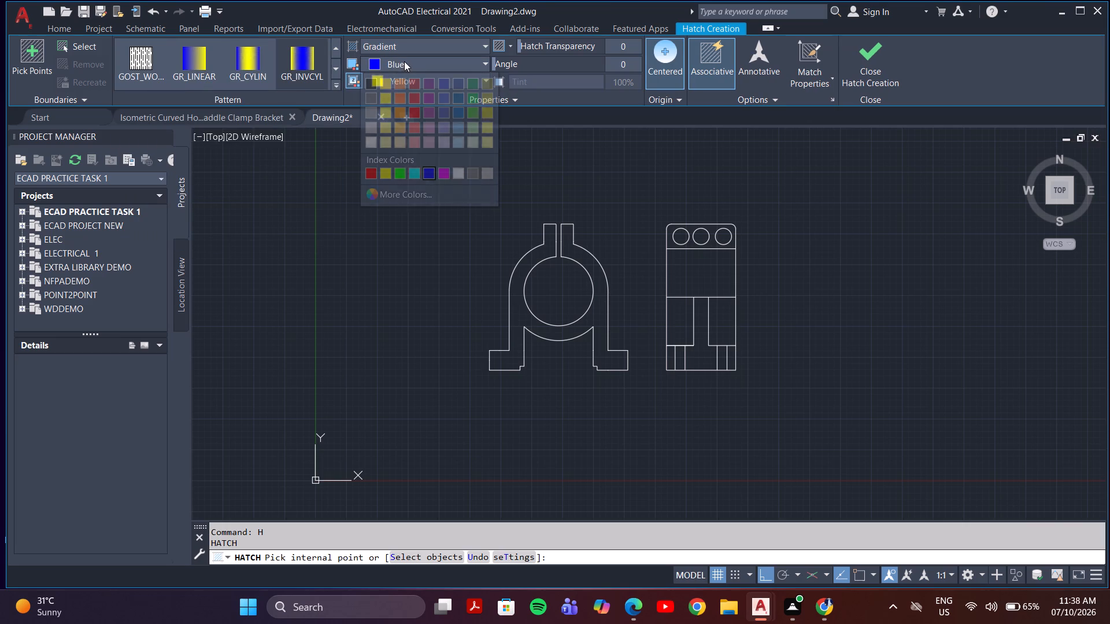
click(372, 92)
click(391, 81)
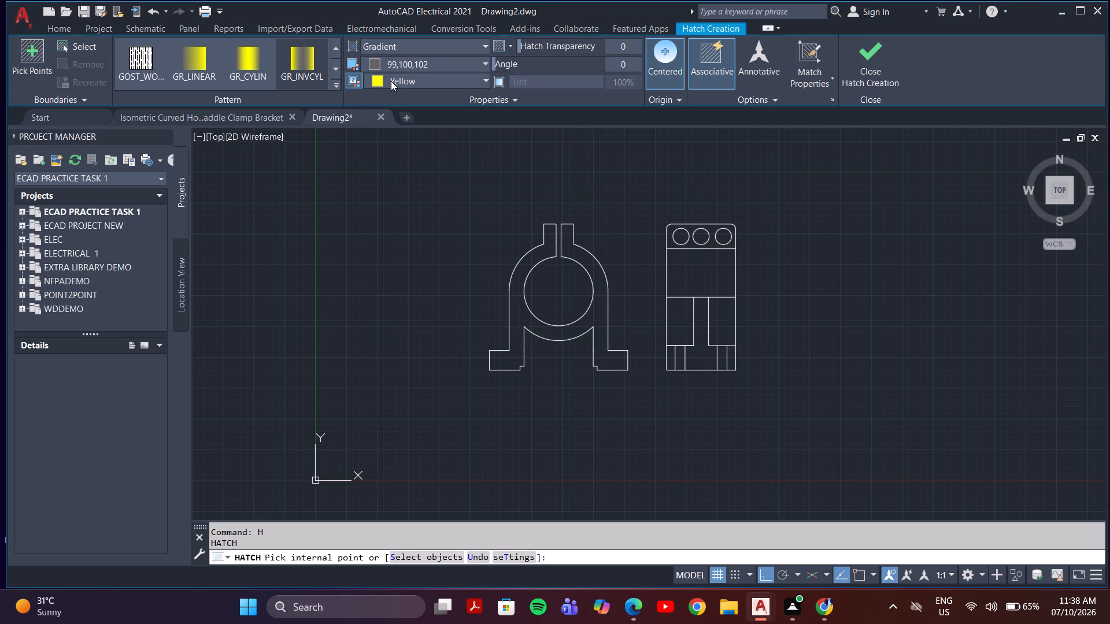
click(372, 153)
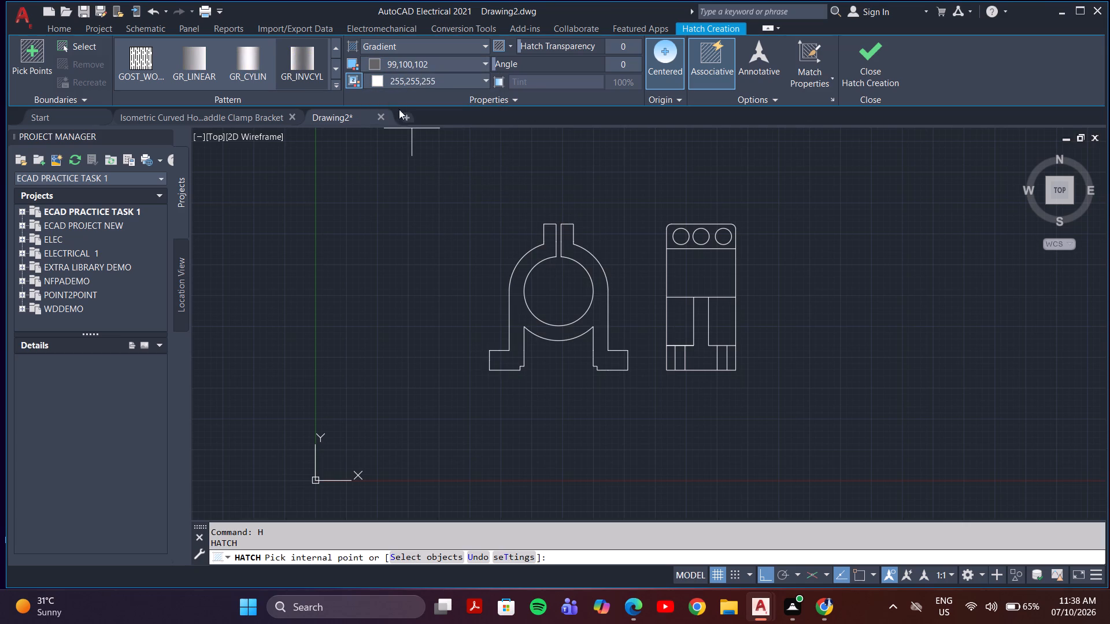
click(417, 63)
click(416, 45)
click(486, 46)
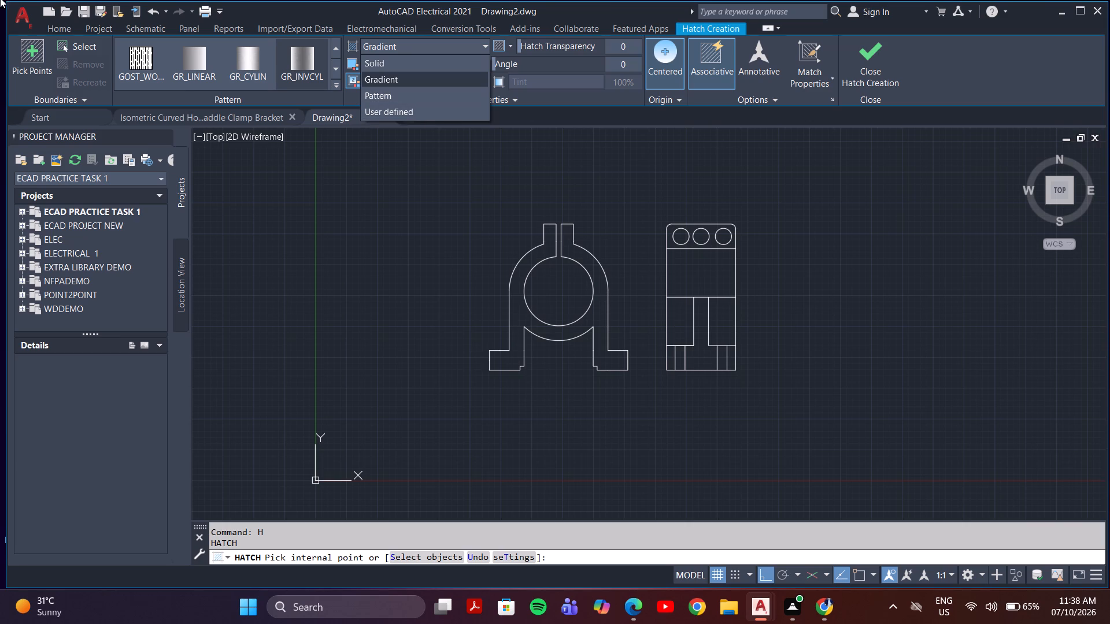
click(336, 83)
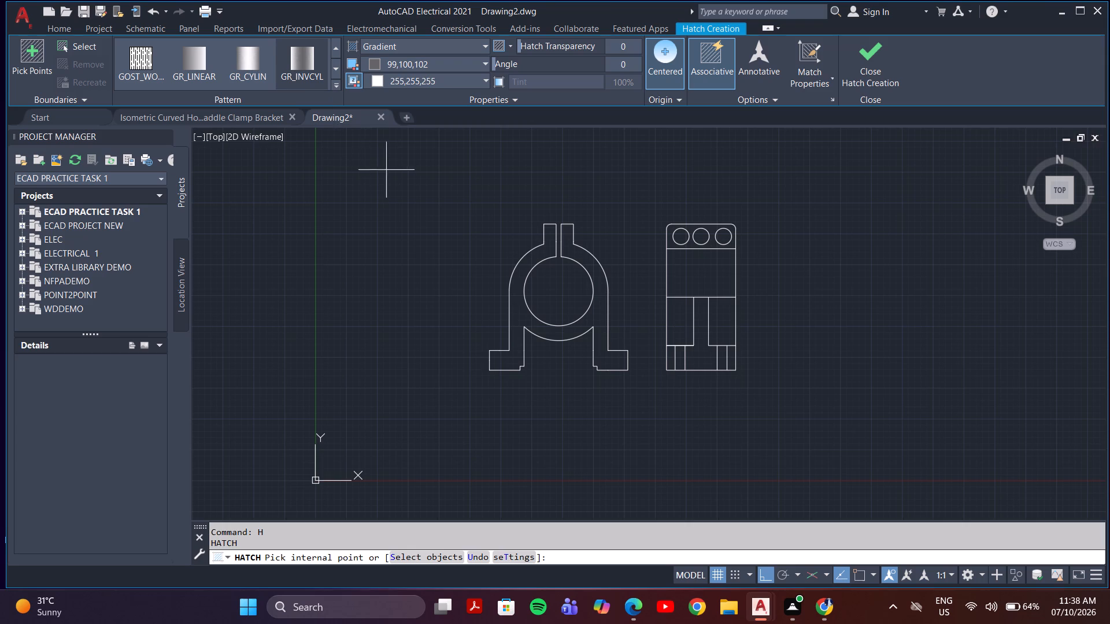
Set the hatch type to Pattern, choose the ANSI31 pattern and set its scale to 25.
click(452, 40)
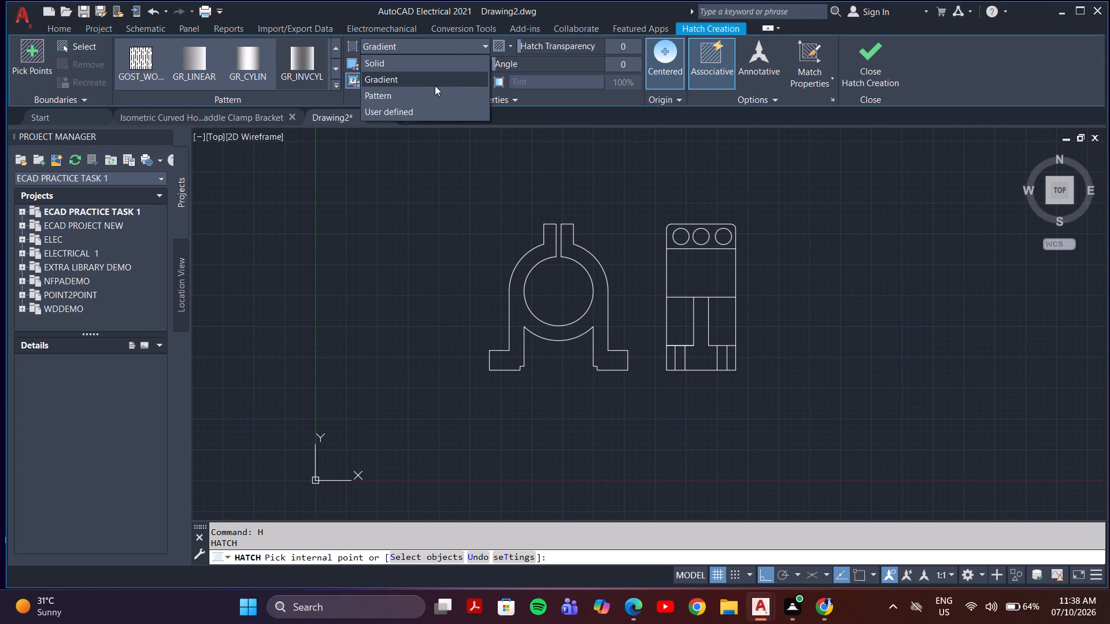
click(431, 90)
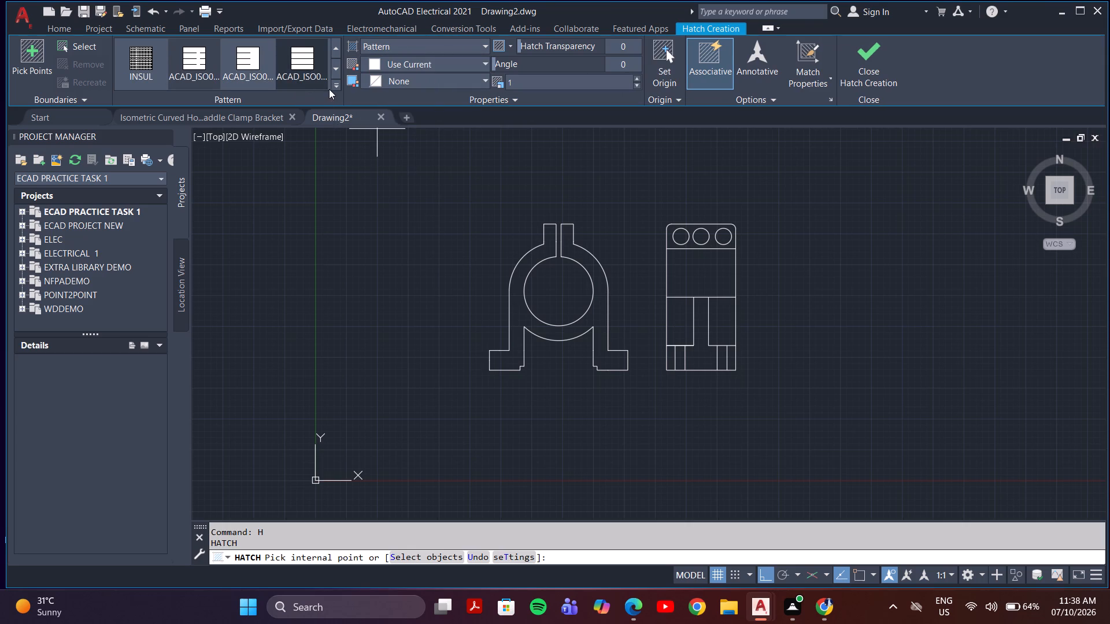
click(332, 85)
scroll(286, 141, up, 12)
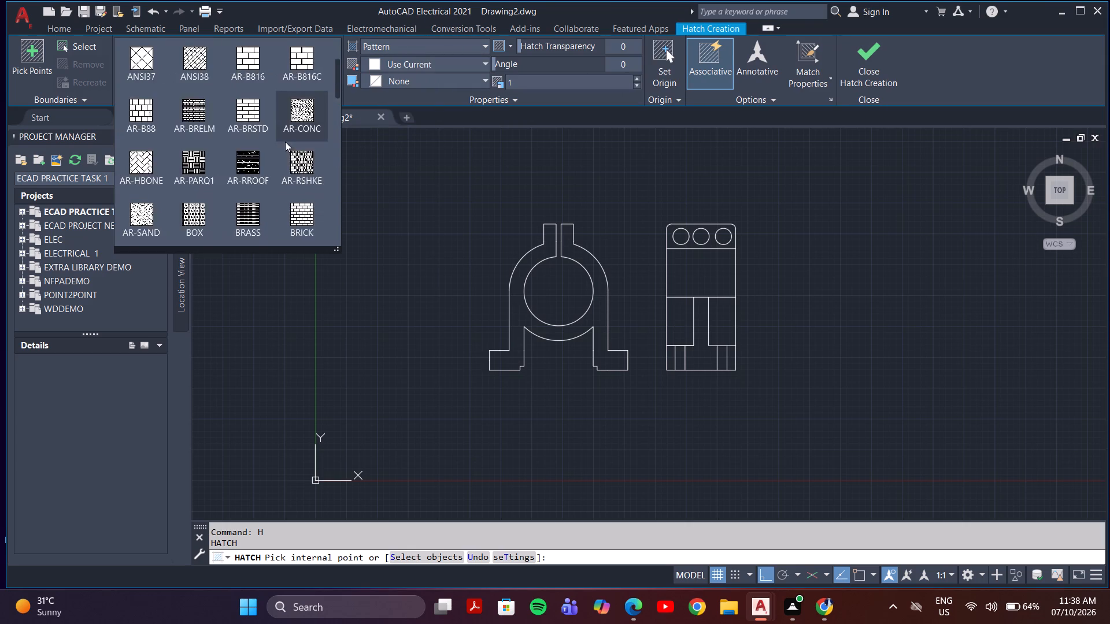
scroll(285, 142, up, 1)
click(247, 61)
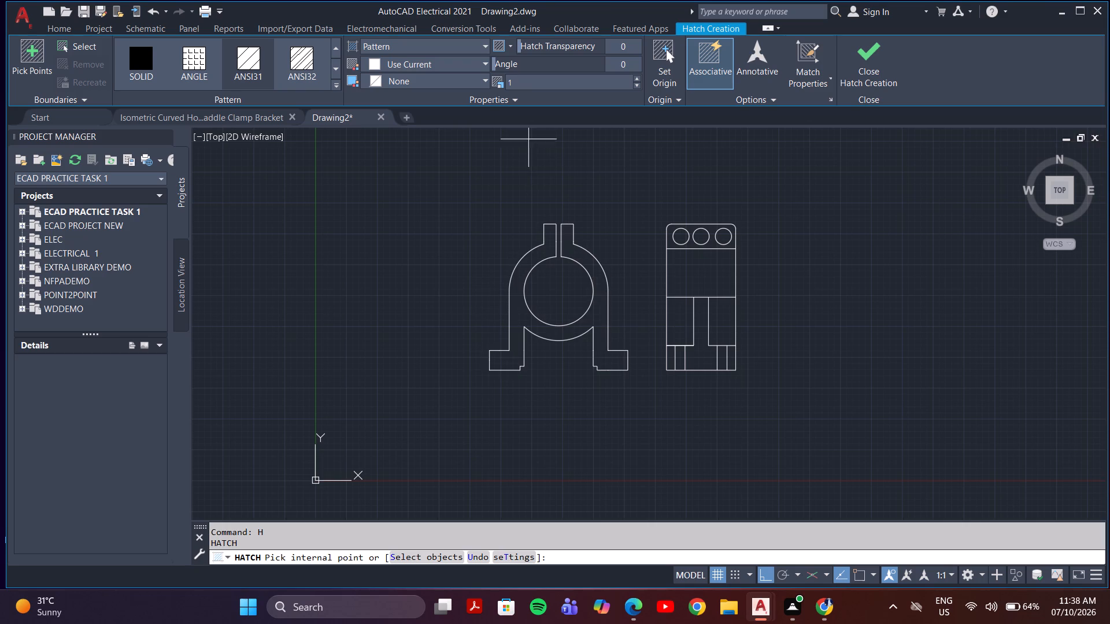
click(522, 83)
key(BackSpace)
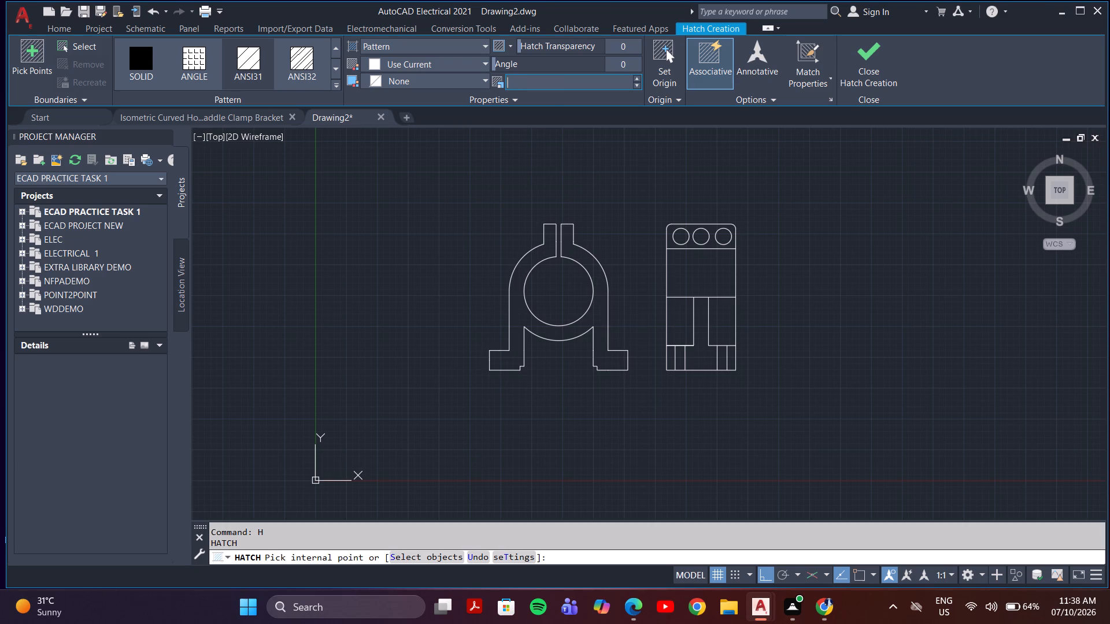
key(2)
key(5)
key(Return)
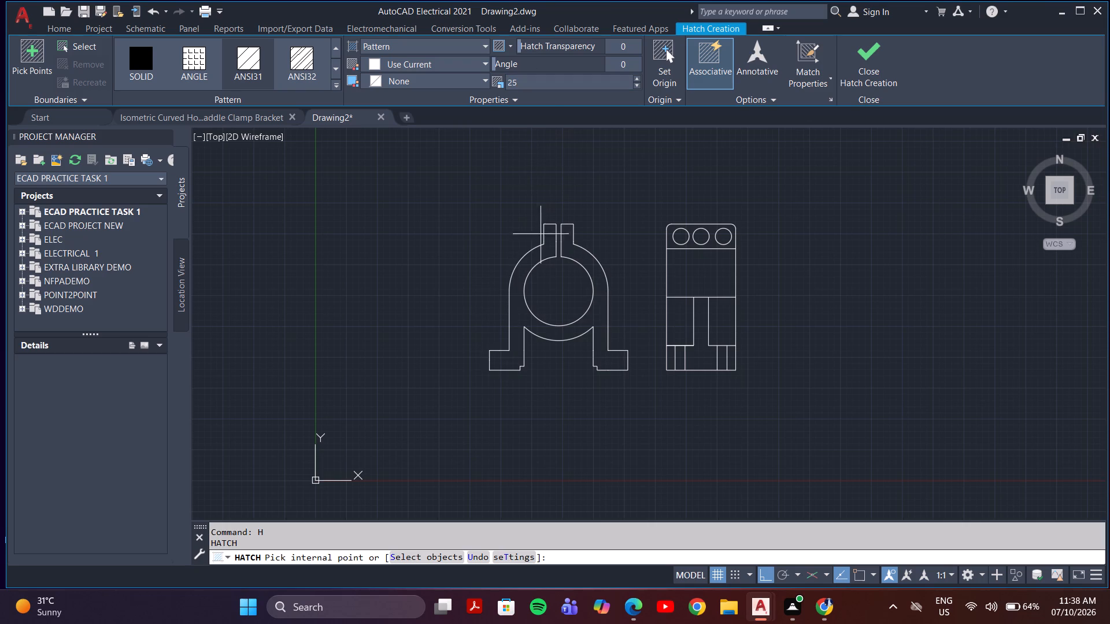
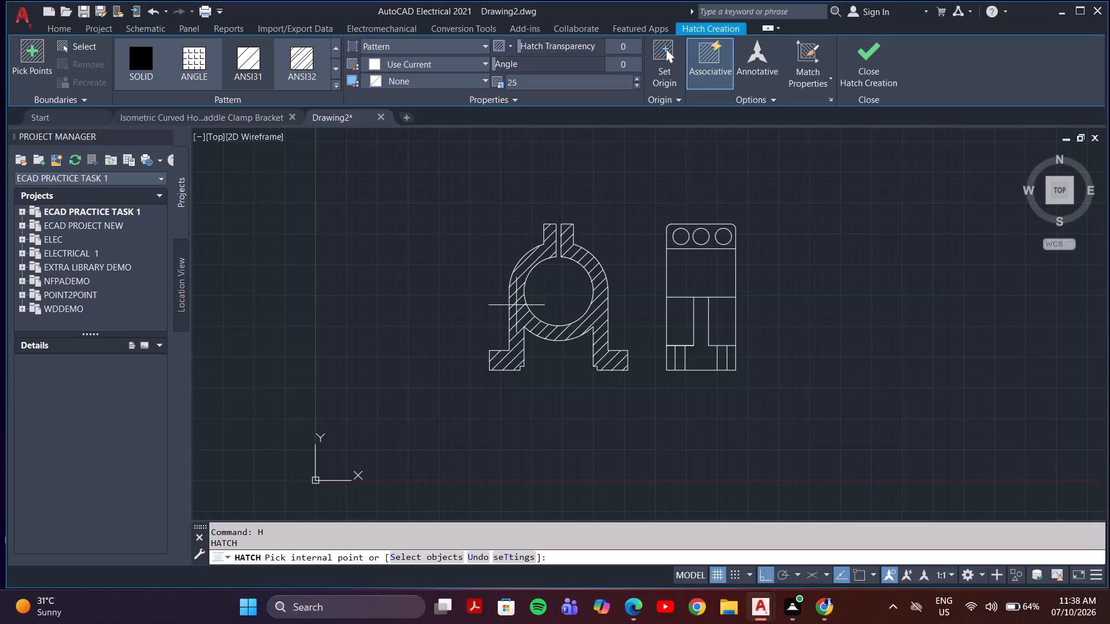
Set the hatch scale to 20 and apply the ANSI31 hatch to the clamp body in the front view.
click(527, 74)
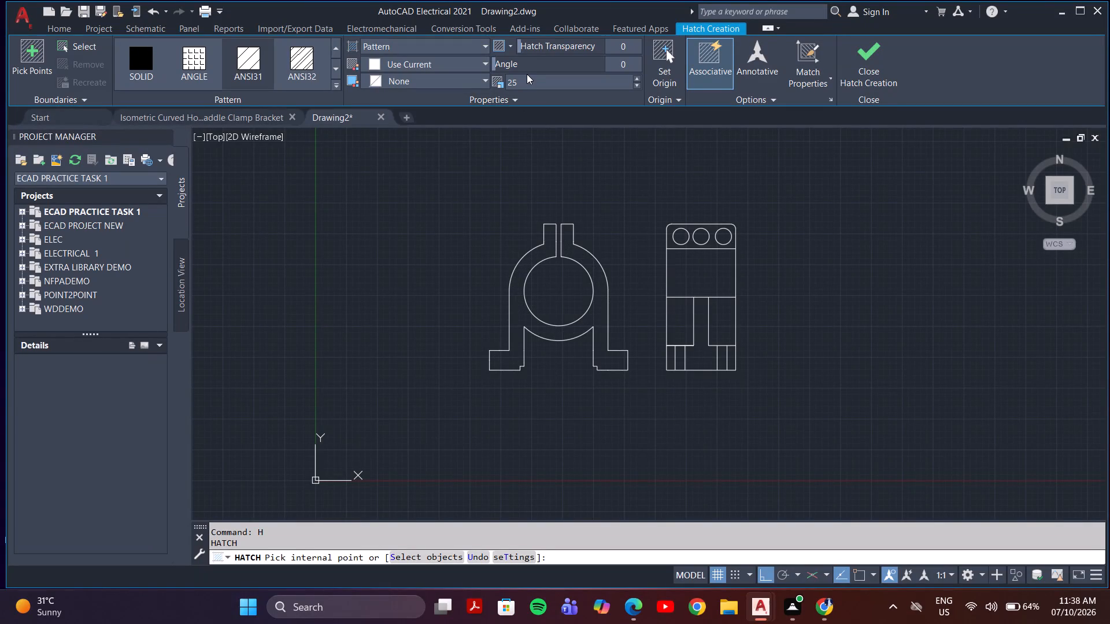
click(527, 74)
click(523, 80)
key(BackSpace)
text(20)
key(Return)
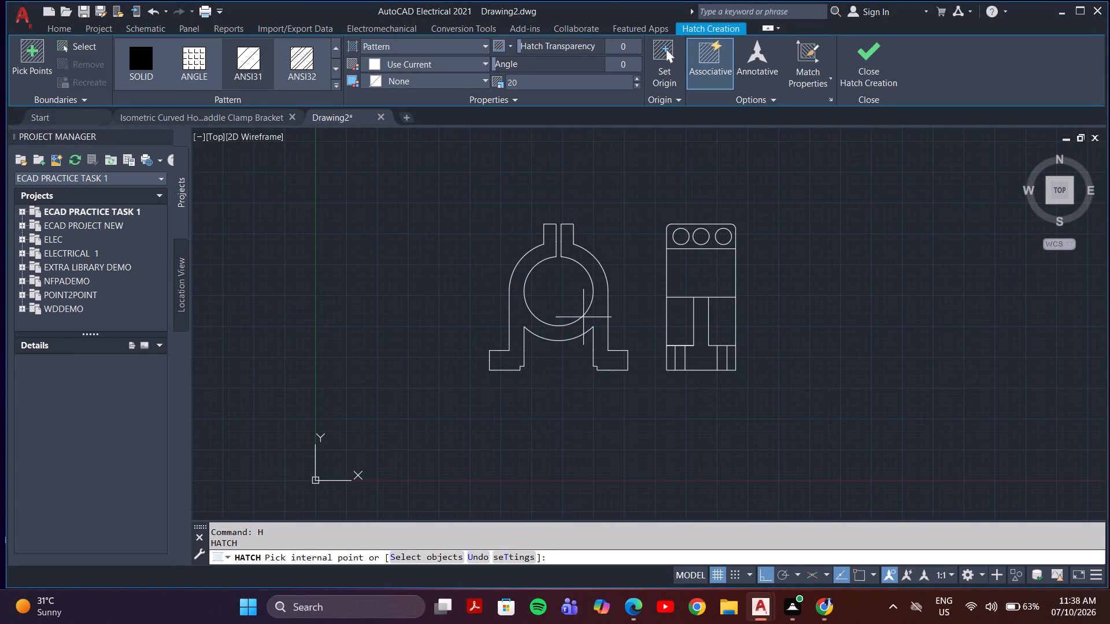
click(589, 318)
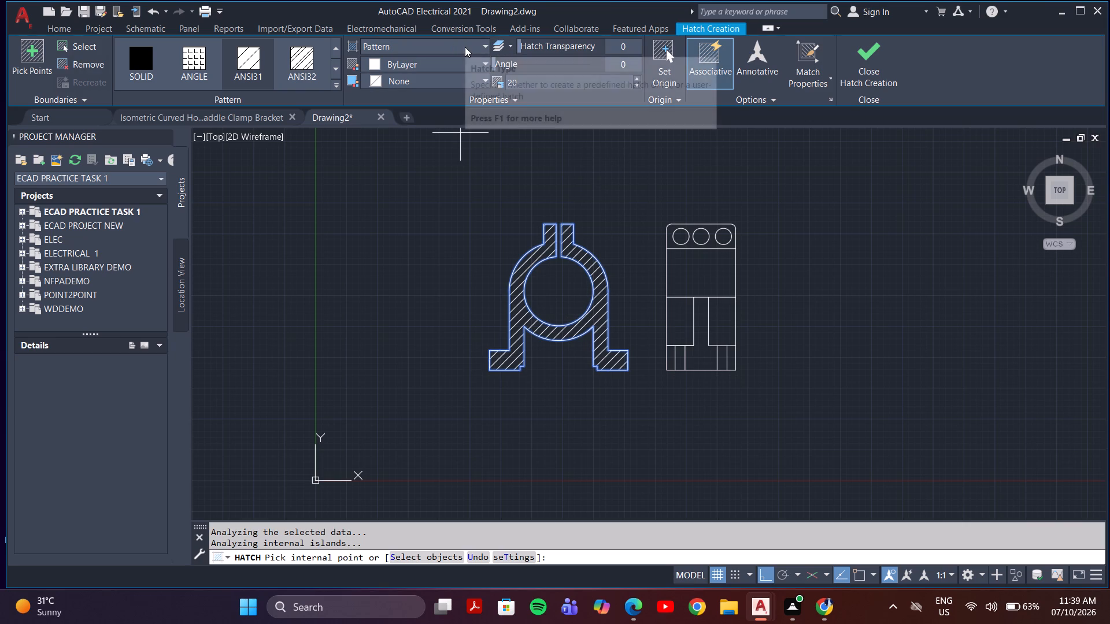
Set the front-view hatch colour to 254,204,102 and finish the hatch.
click(484, 64)
click(484, 64)
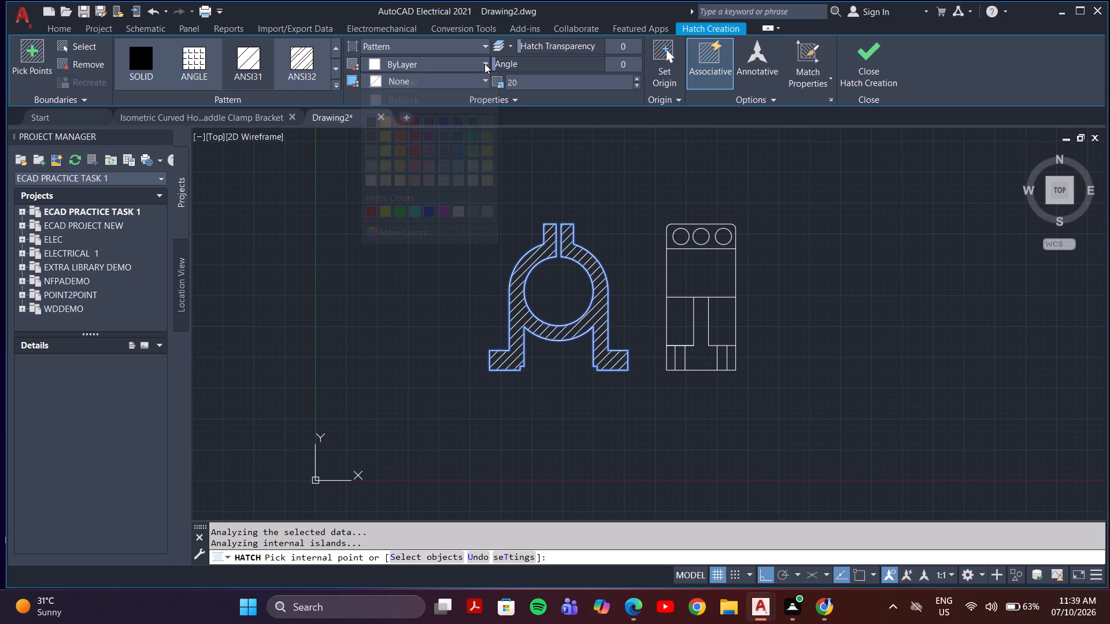
click(484, 64)
click(415, 118)
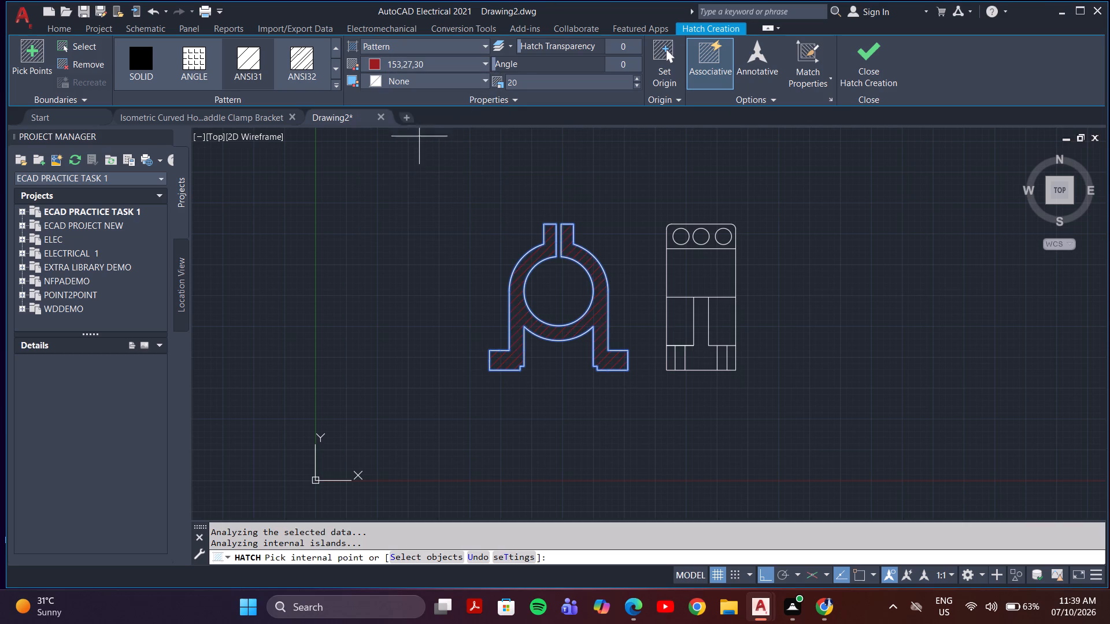
click(480, 67)
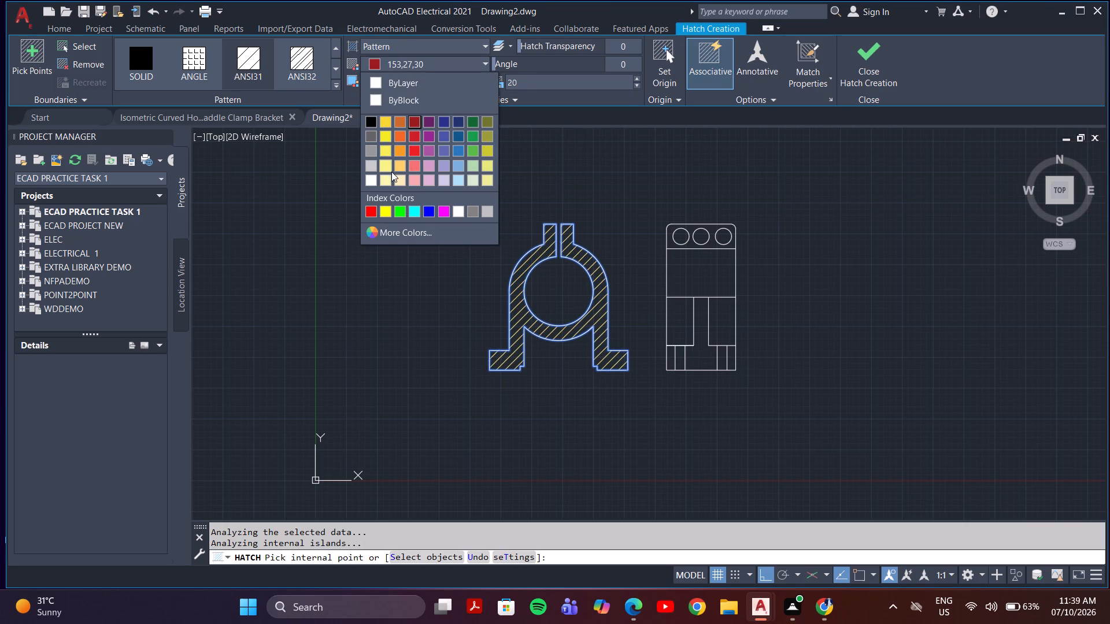
click(397, 167)
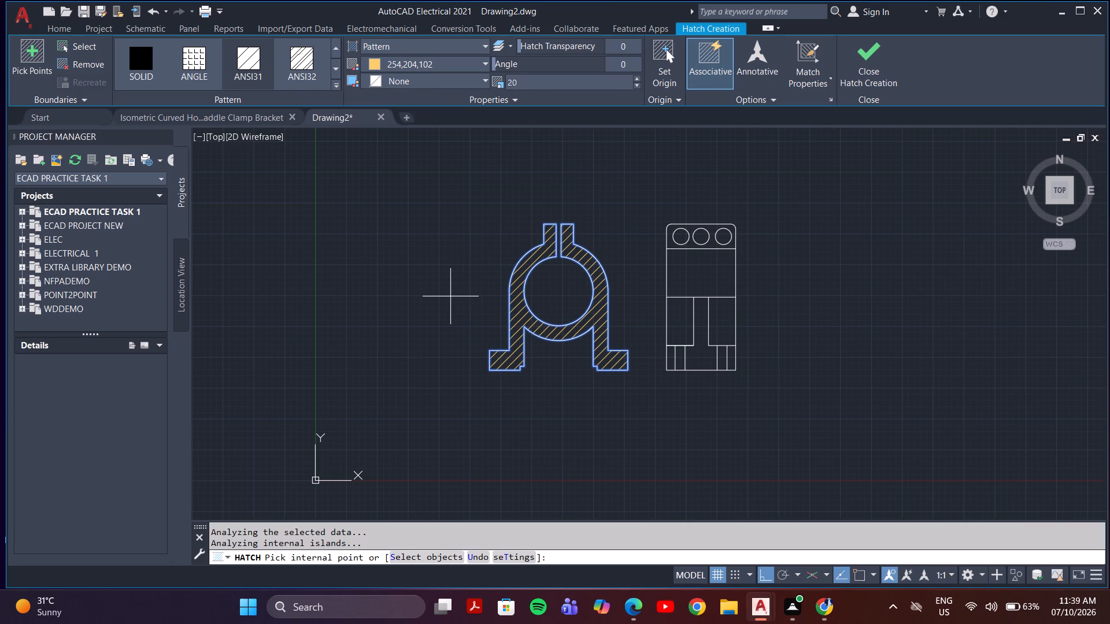
key(Escape)
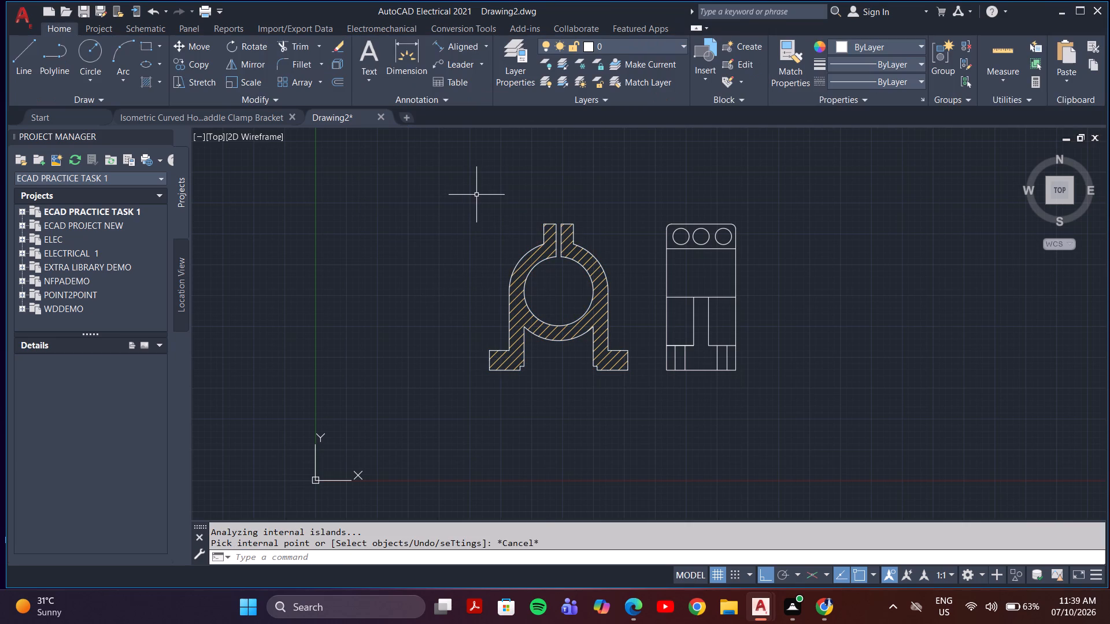
Start a new hatch with the ANGLE pattern and the colour 169,83,160.
key(h)
key(Return)
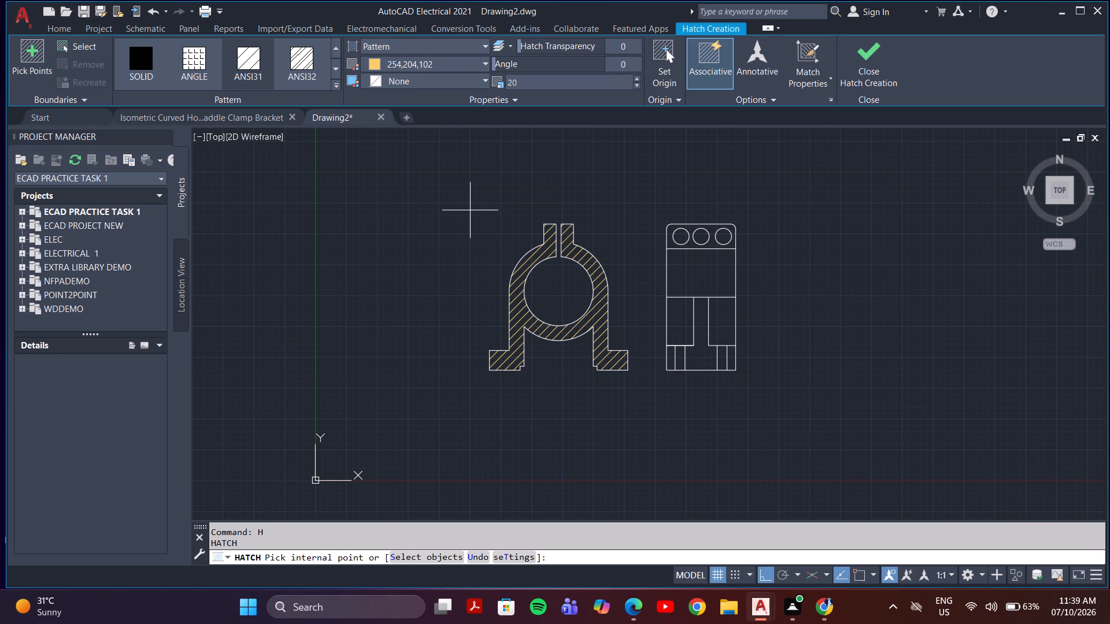
scroll(470, 210, up, 1)
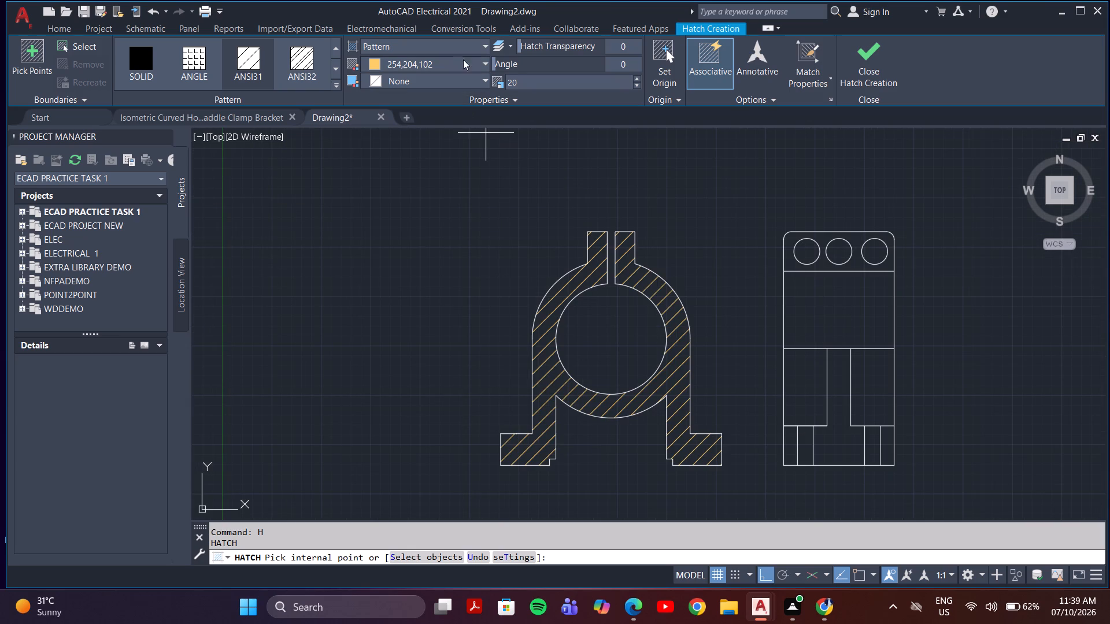
click(337, 87)
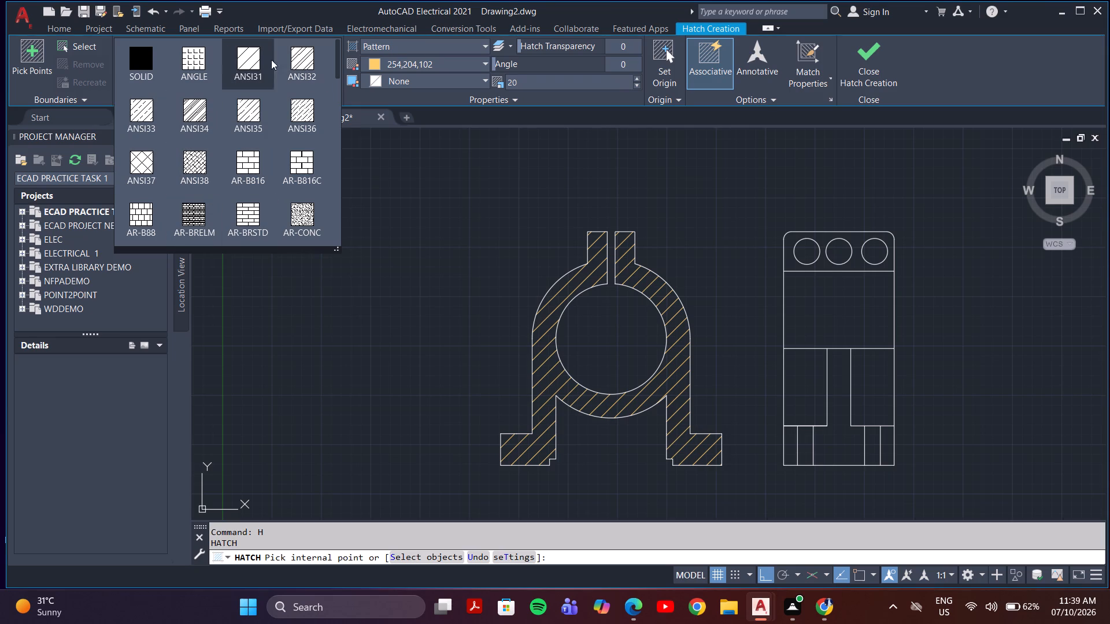
click(206, 55)
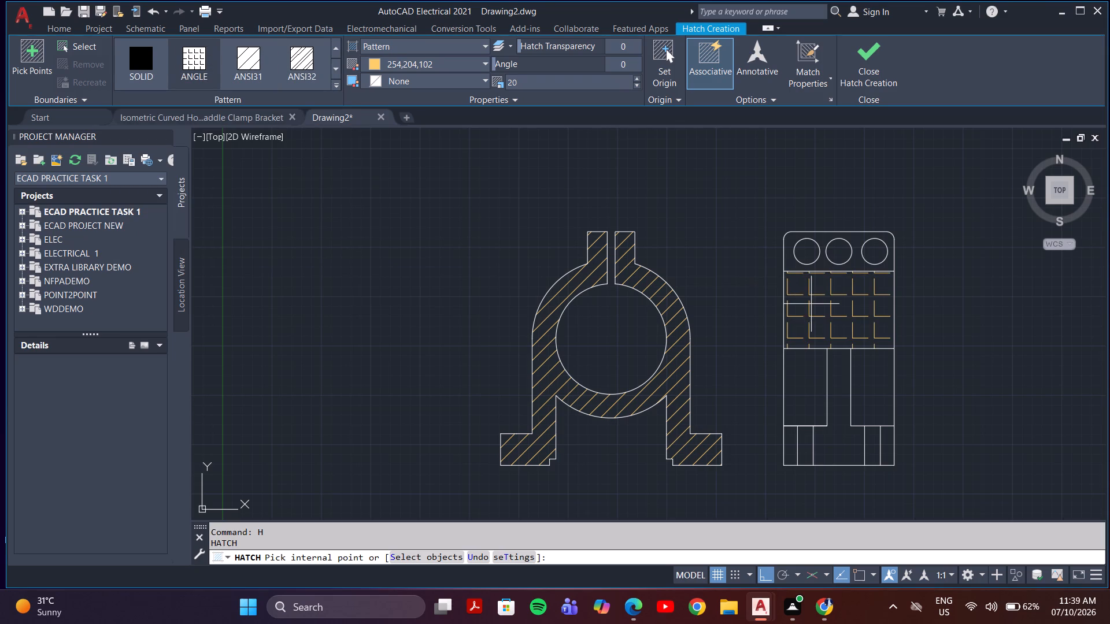
click(456, 48)
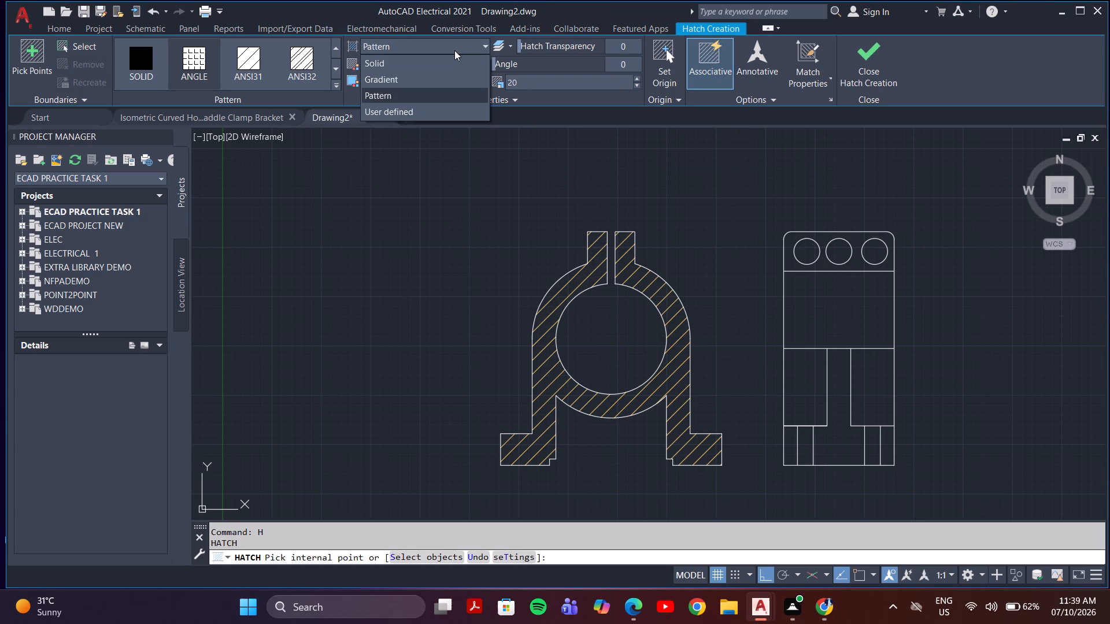
click(424, 94)
click(459, 68)
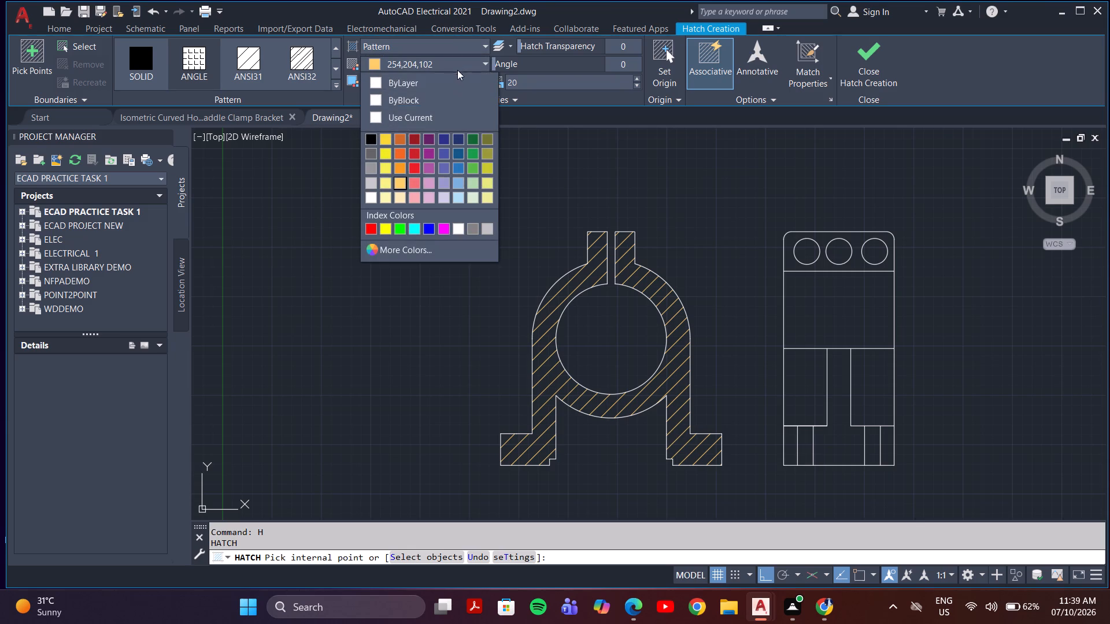
click(440, 66)
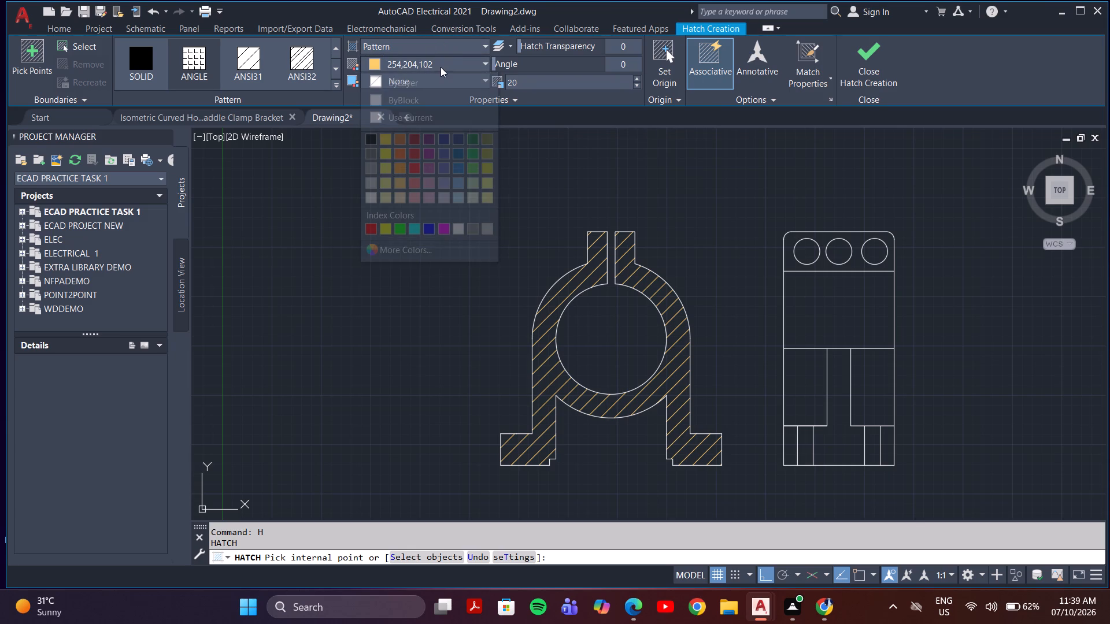
click(441, 67)
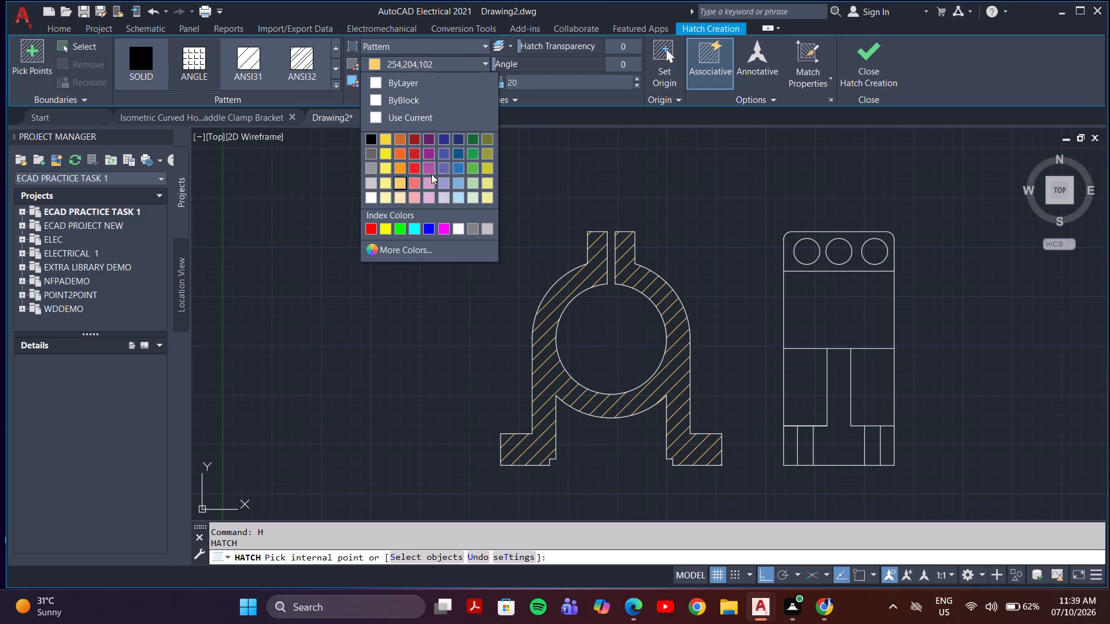
click(431, 174)
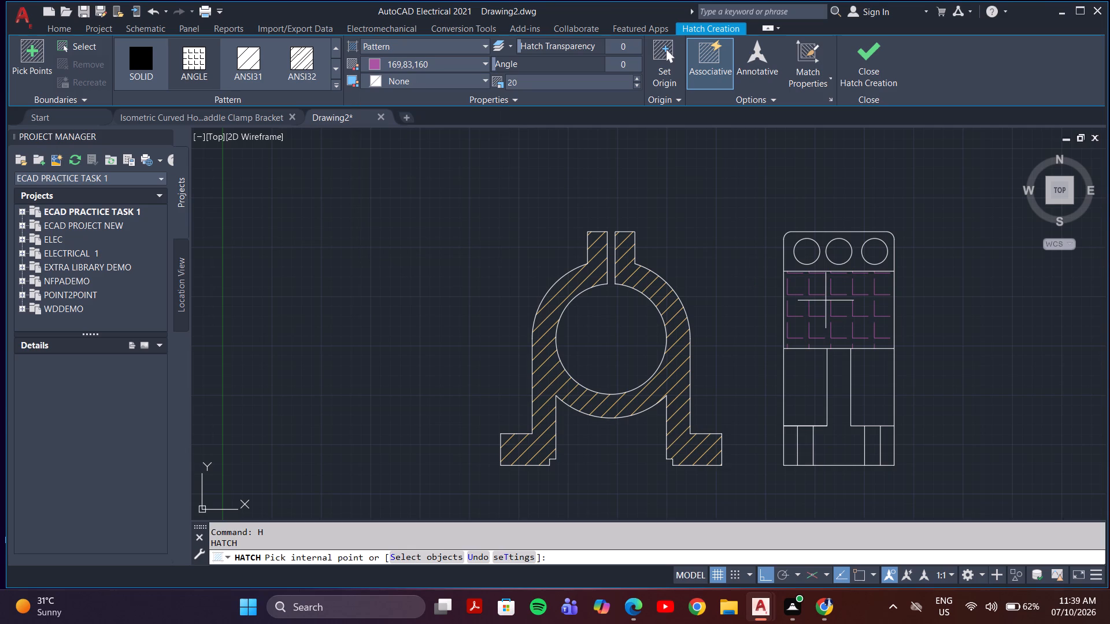
Set the hatch scale to 5 and hatch the side view's full-width middle band and the two narrow strips at its base.
click(521, 86)
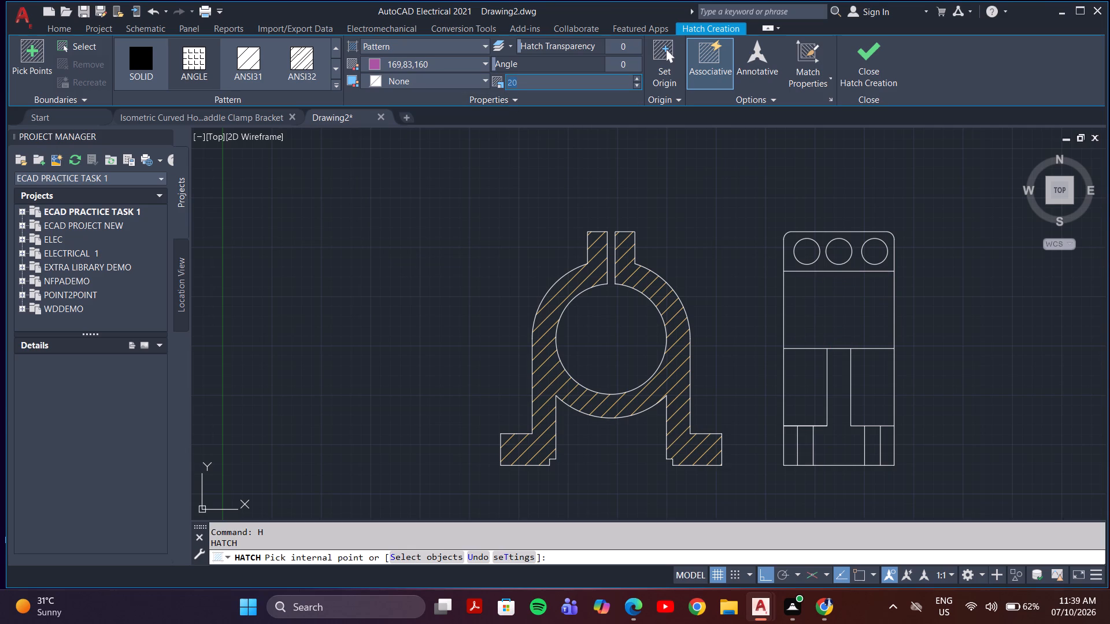
key(BackSpace)
key(BackSpace)
key(BackSpace)
key(5)
key(Return)
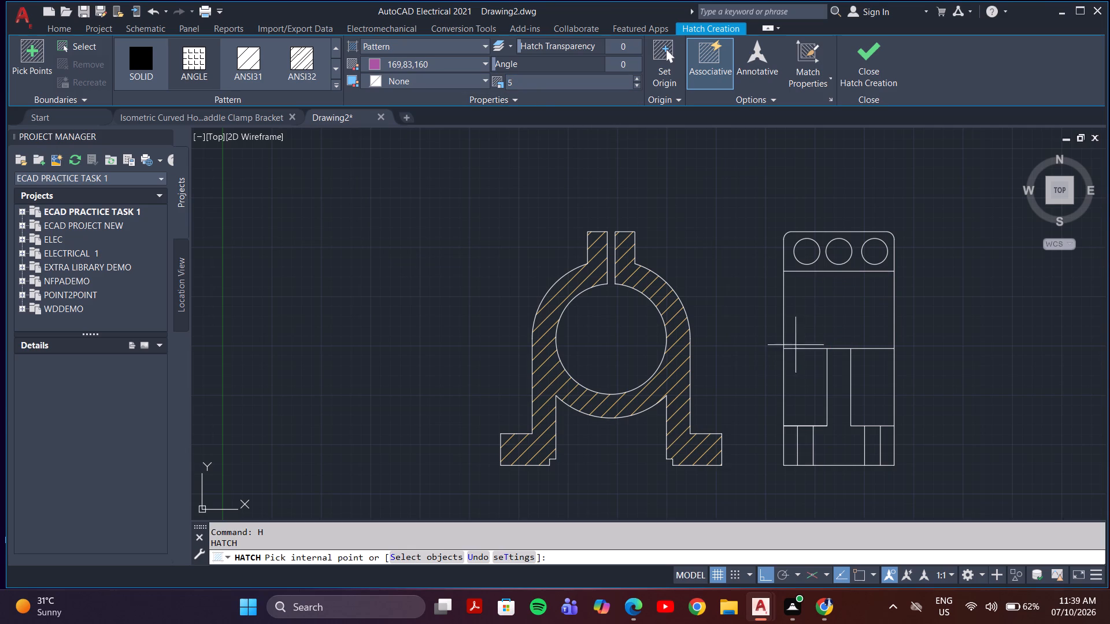
click(810, 326)
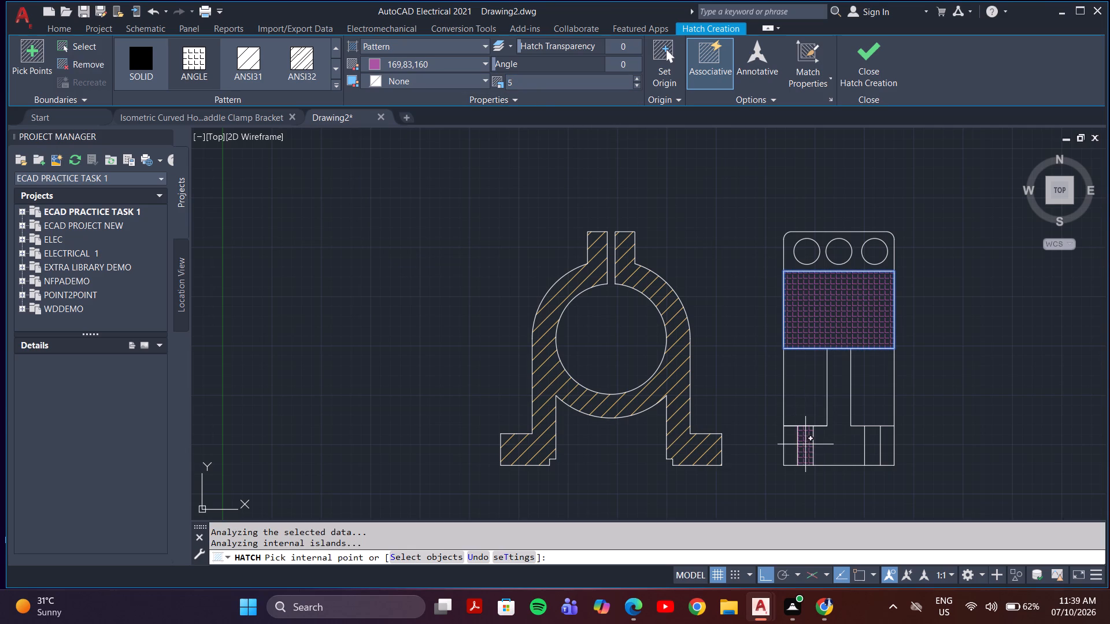
click(805, 444)
click(874, 454)
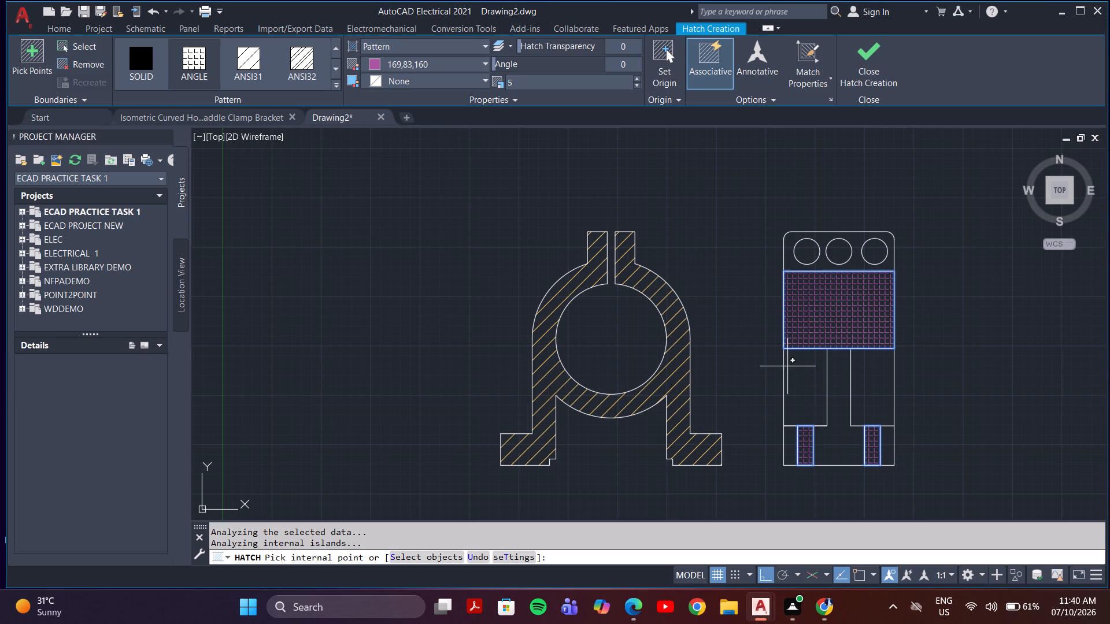
key(Escape)
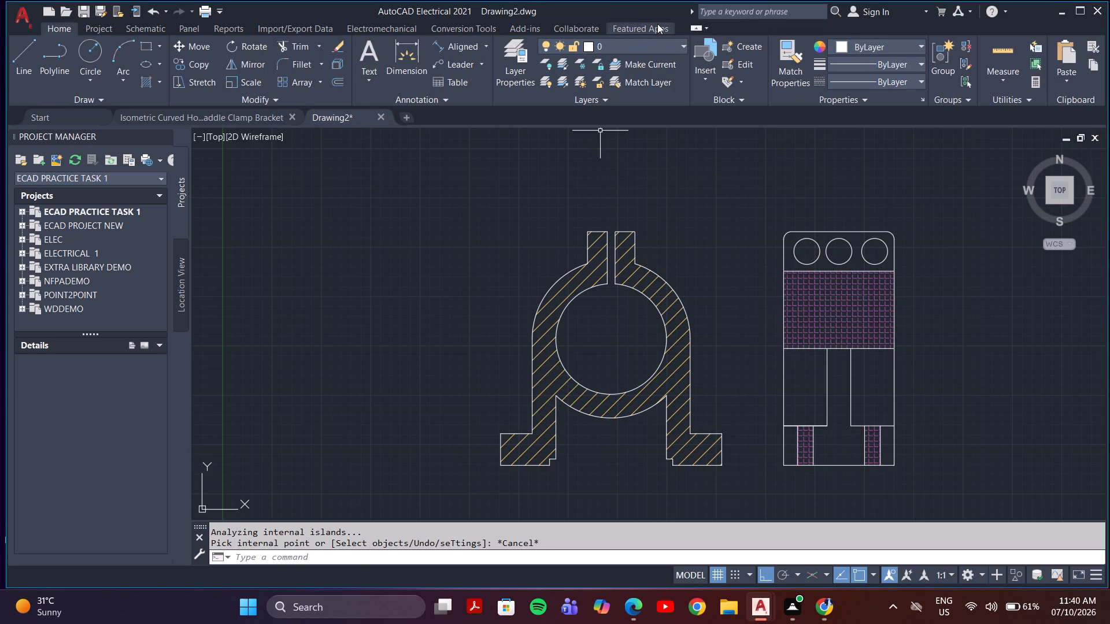
click(664, 42)
click(661, 49)
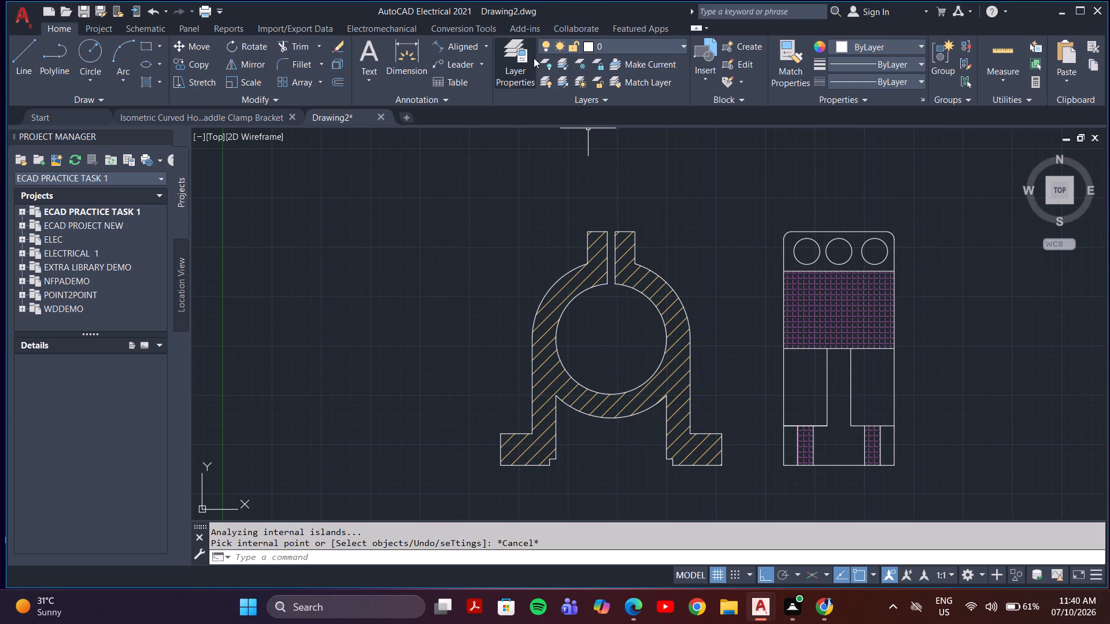
Start another hatch with the INSUL pattern and the colour 152,152,204.
key(h)
key(Return)
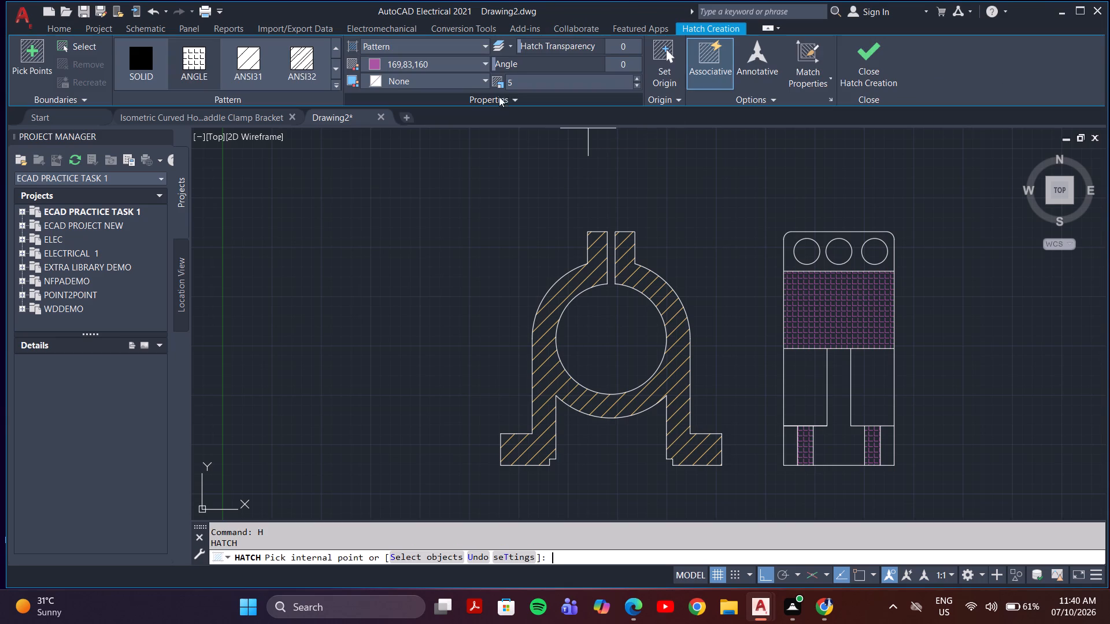
click(474, 40)
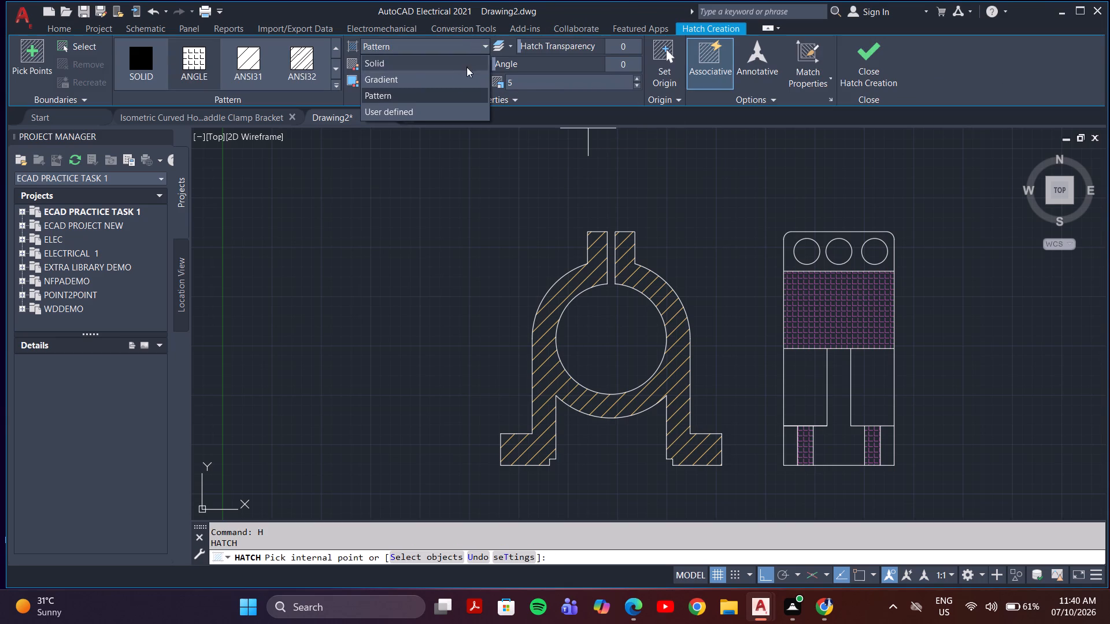
click(336, 84)
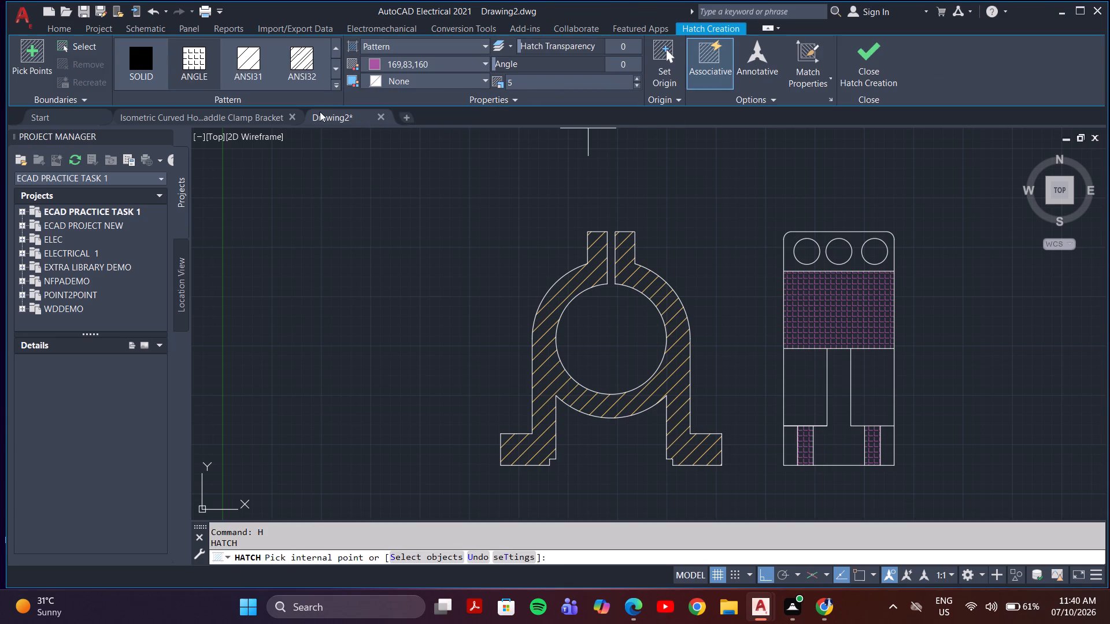
click(335, 86)
scroll(290, 129, down, 6)
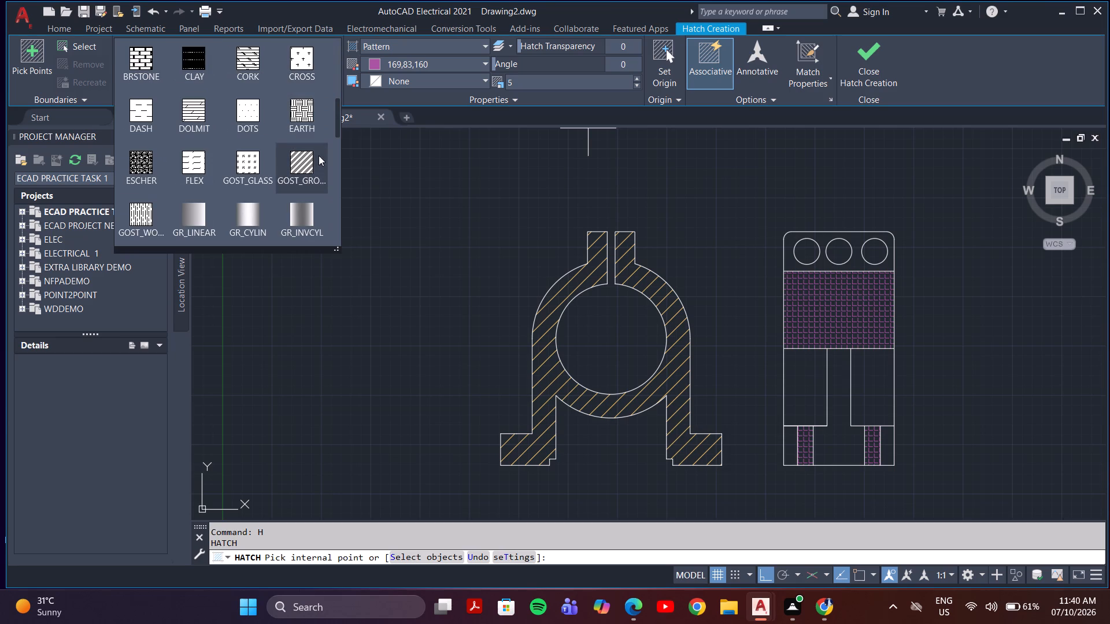
scroll(205, 158, down, 5)
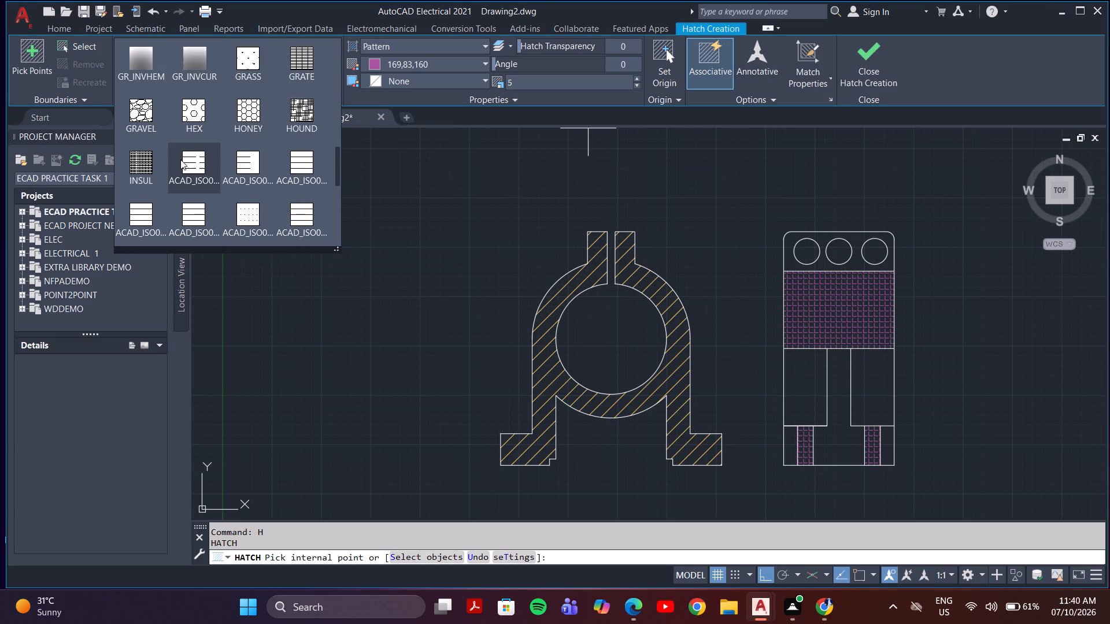
scroll(181, 169, down, 2)
scroll(176, 170, up, 2)
click(149, 166)
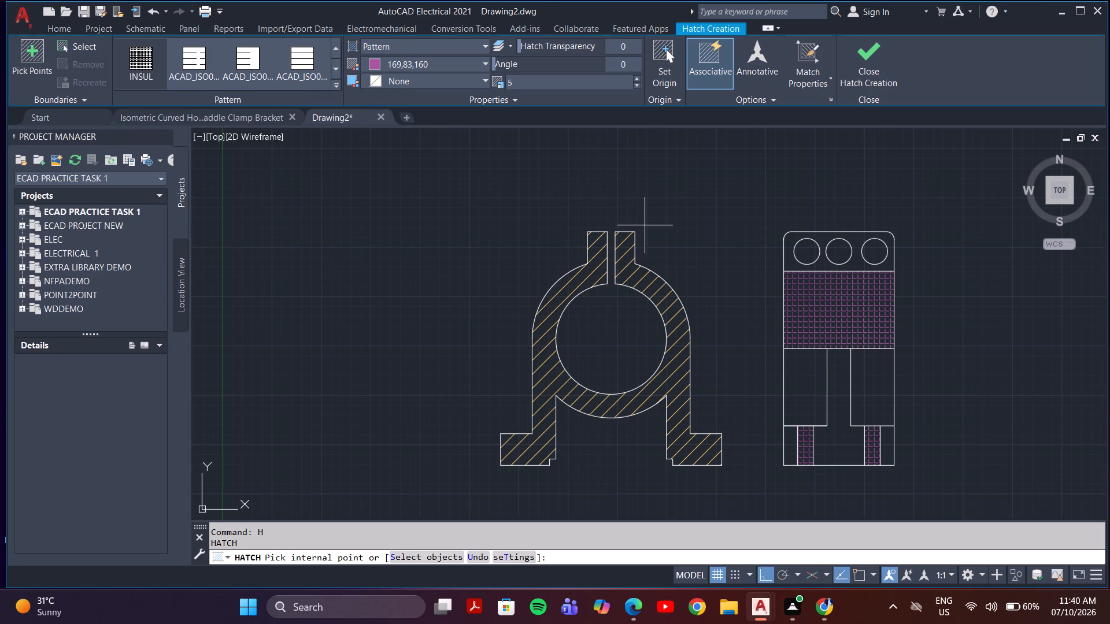
click(479, 58)
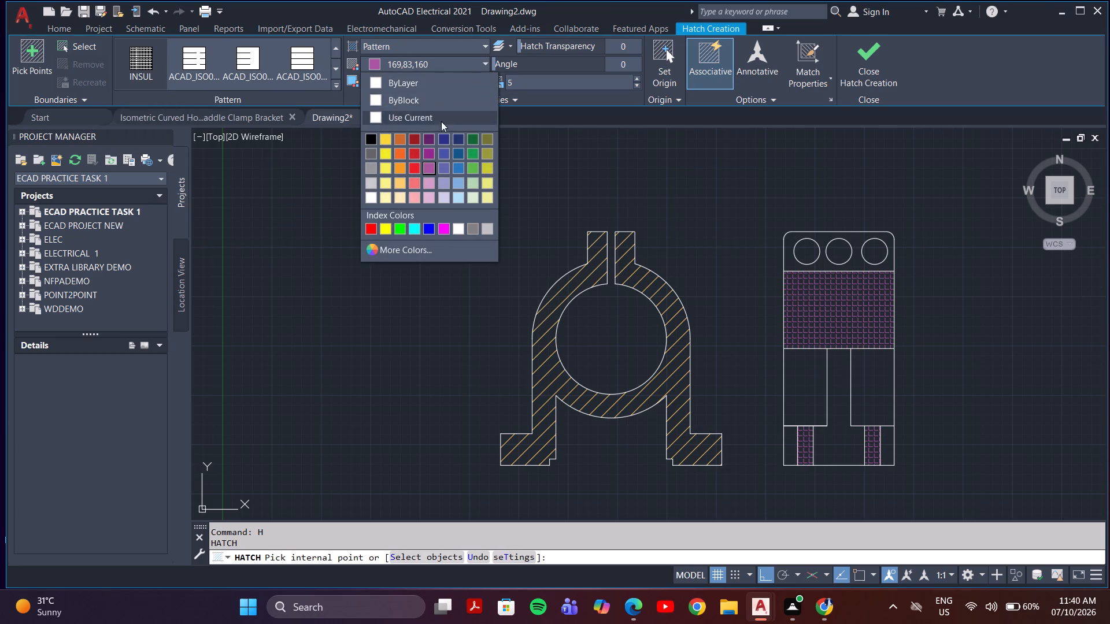
click(444, 180)
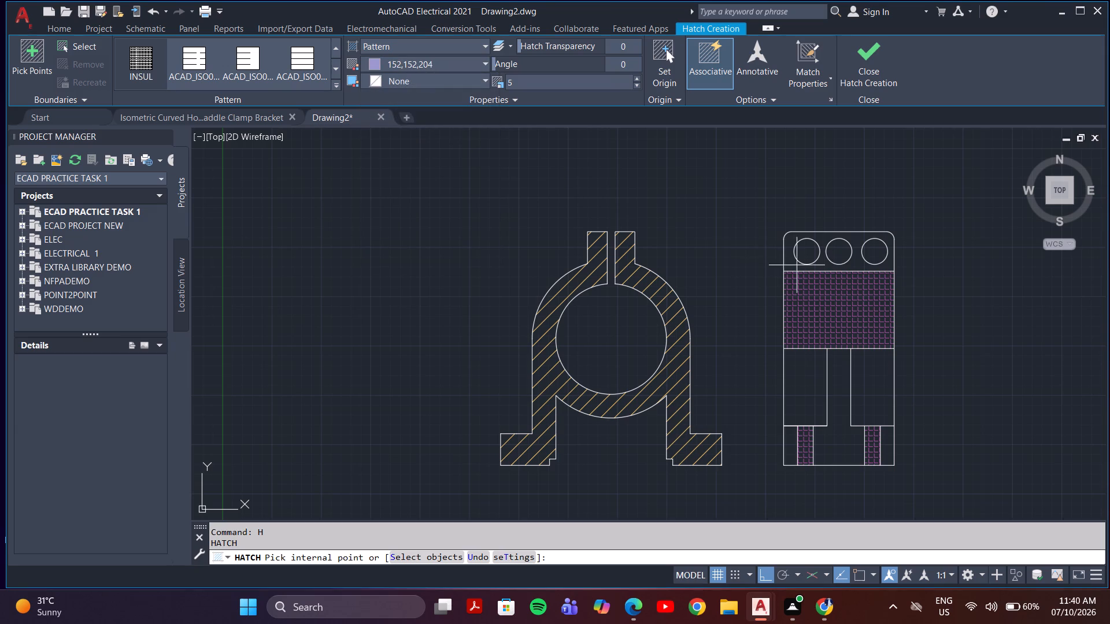
Hatch the side view's two leg regions and the top band around its three circles, and finish the hatch.
click(808, 376)
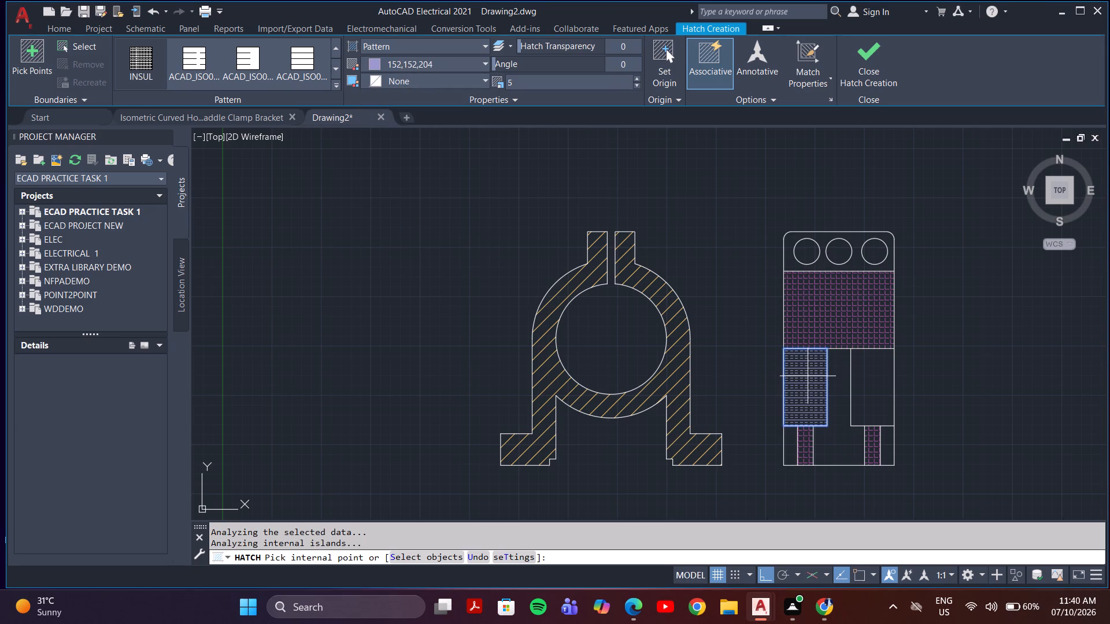
click(871, 382)
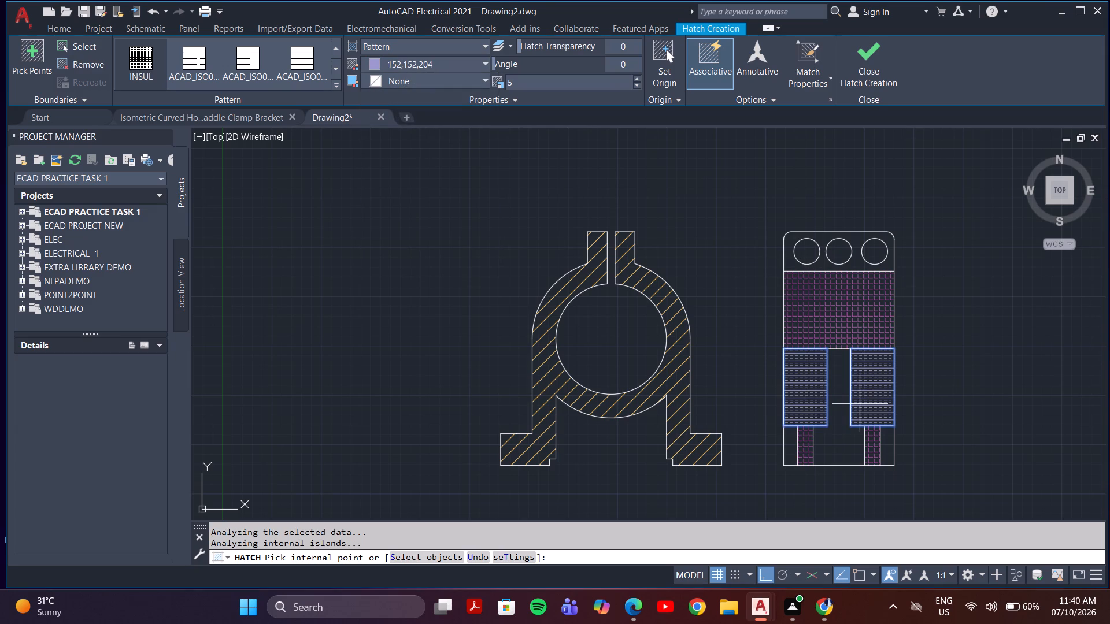
click(827, 263)
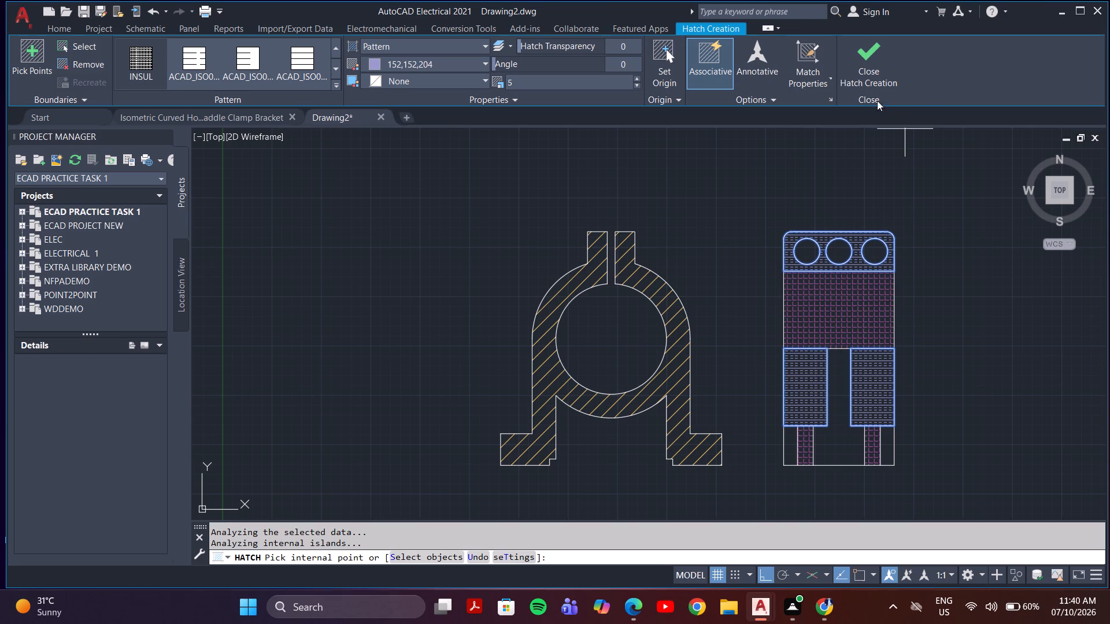
click(864, 87)
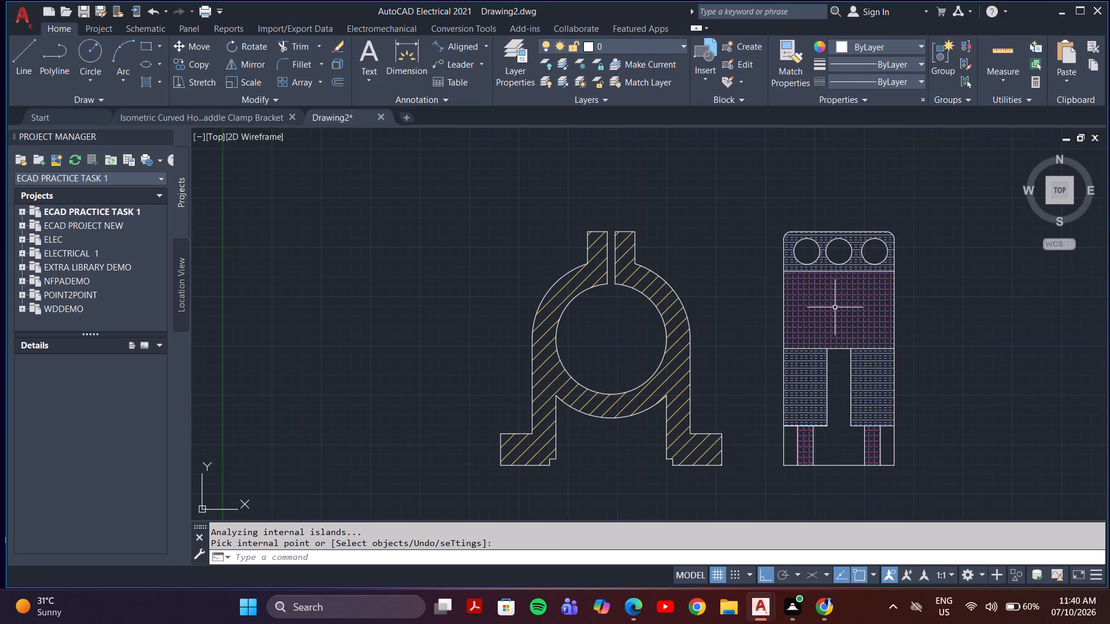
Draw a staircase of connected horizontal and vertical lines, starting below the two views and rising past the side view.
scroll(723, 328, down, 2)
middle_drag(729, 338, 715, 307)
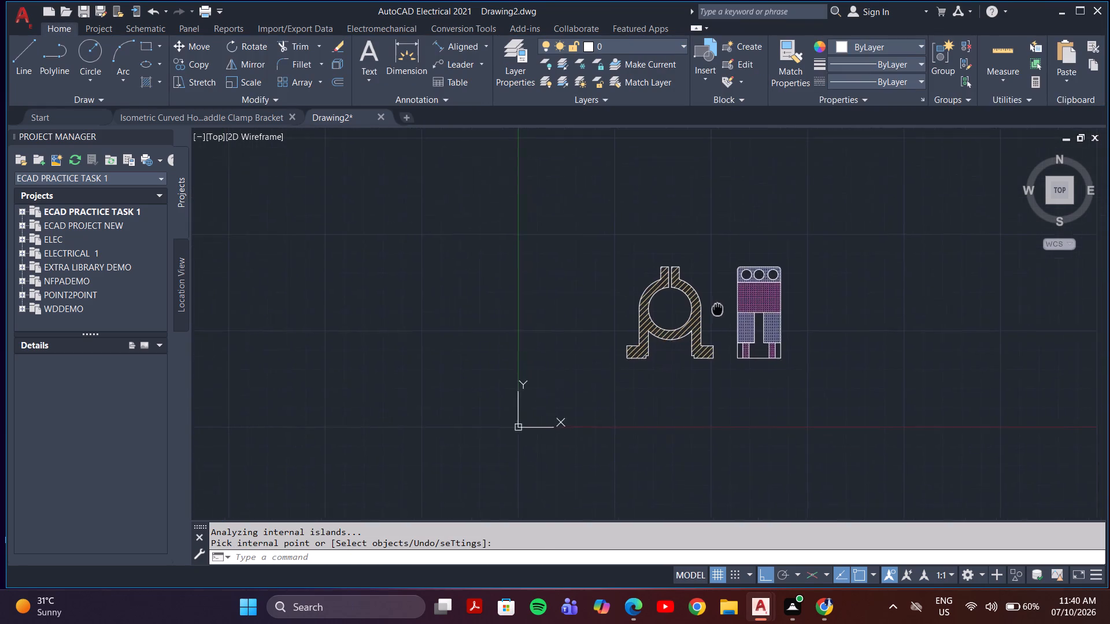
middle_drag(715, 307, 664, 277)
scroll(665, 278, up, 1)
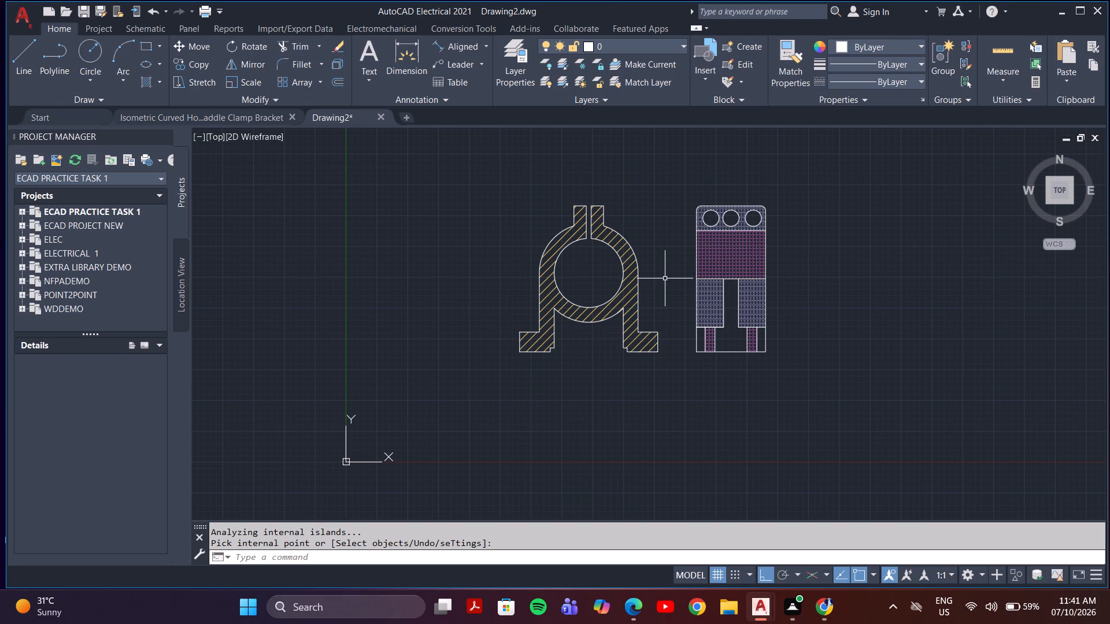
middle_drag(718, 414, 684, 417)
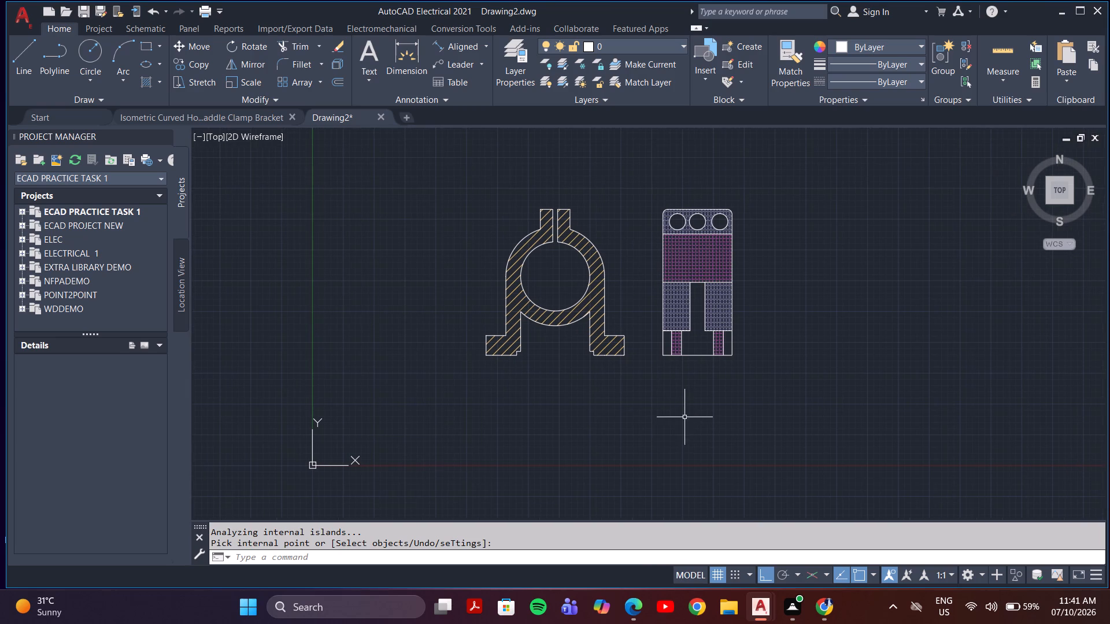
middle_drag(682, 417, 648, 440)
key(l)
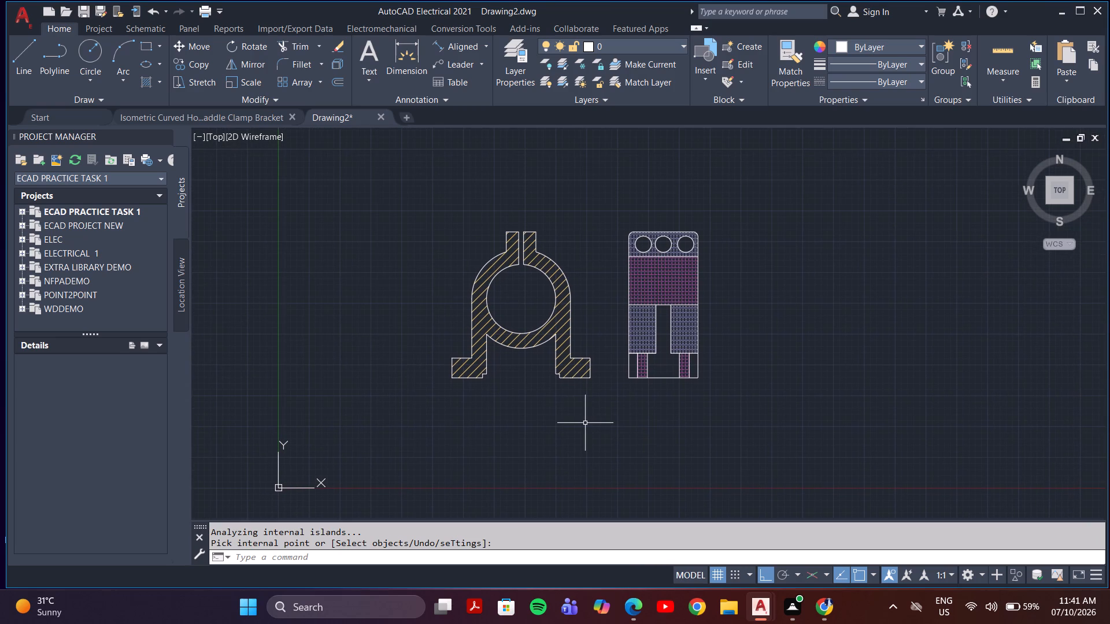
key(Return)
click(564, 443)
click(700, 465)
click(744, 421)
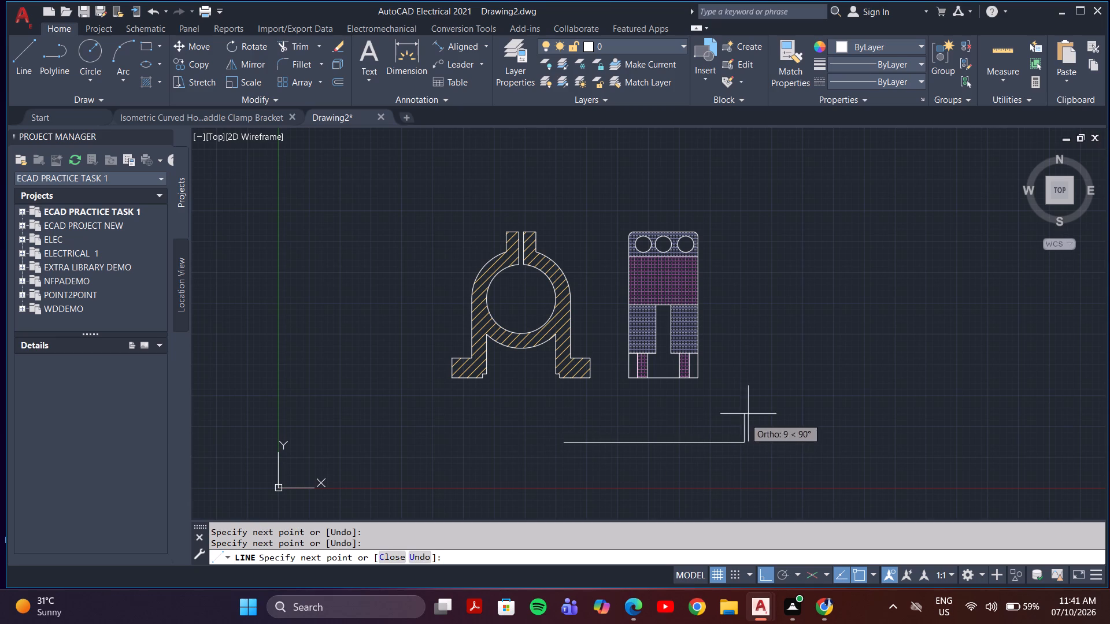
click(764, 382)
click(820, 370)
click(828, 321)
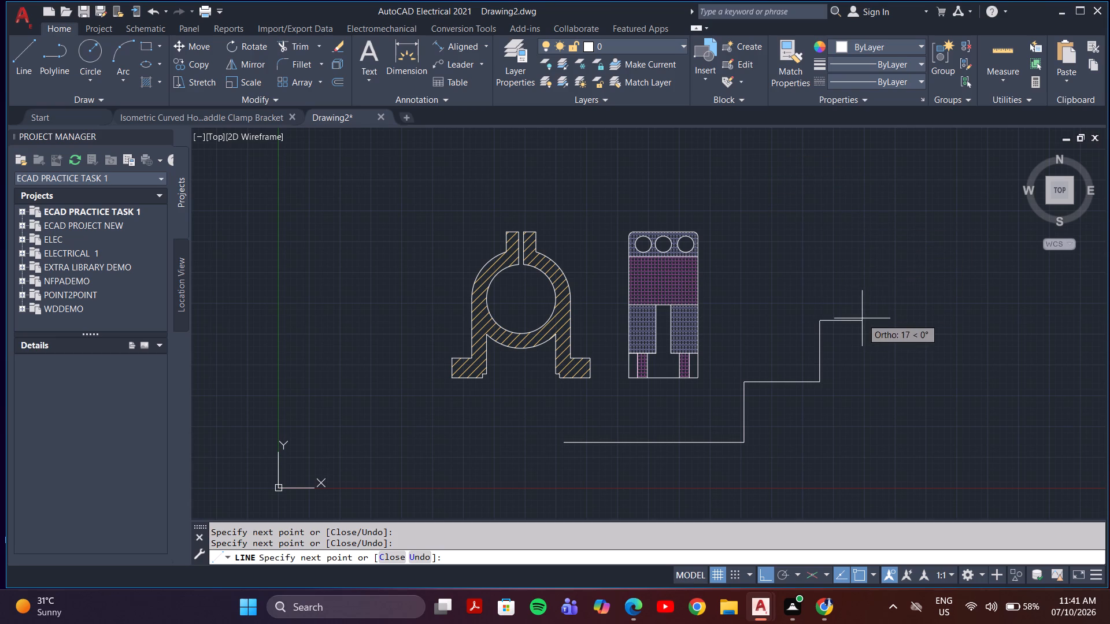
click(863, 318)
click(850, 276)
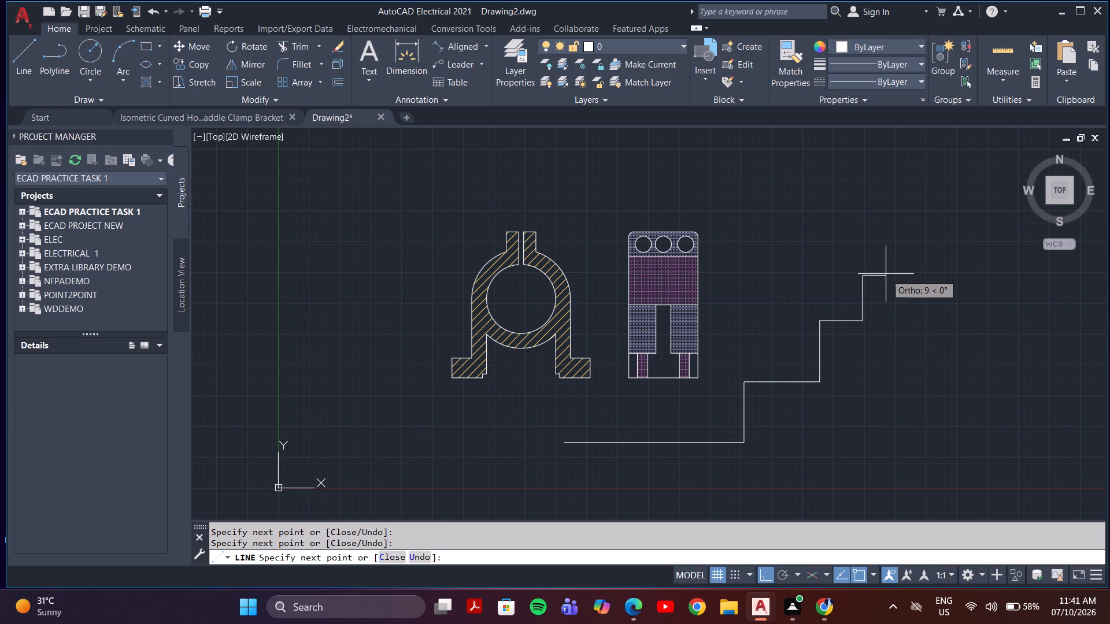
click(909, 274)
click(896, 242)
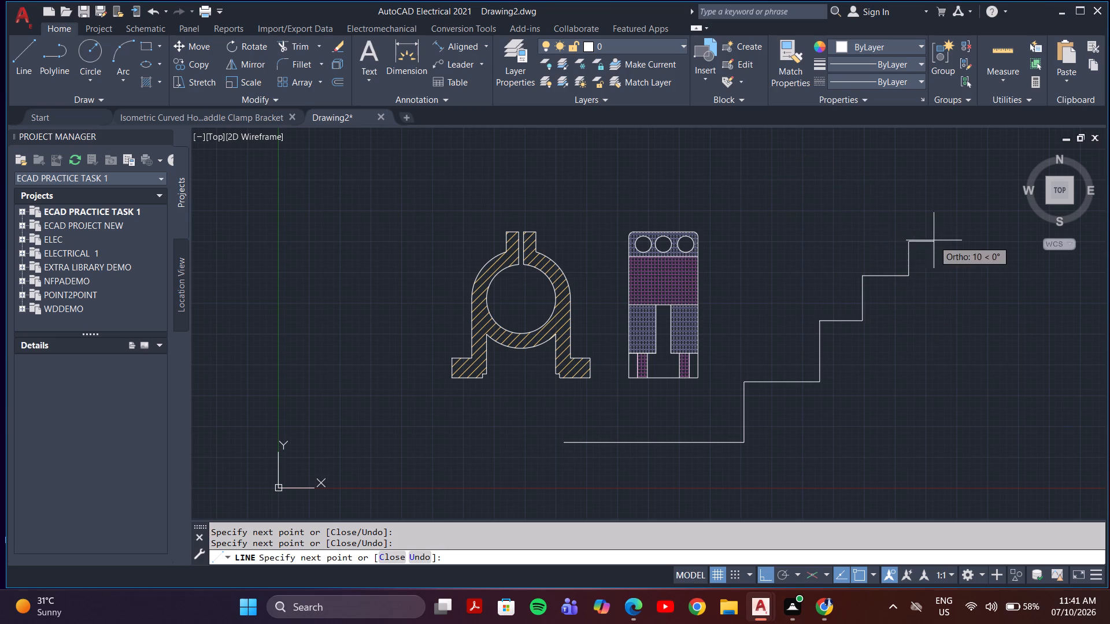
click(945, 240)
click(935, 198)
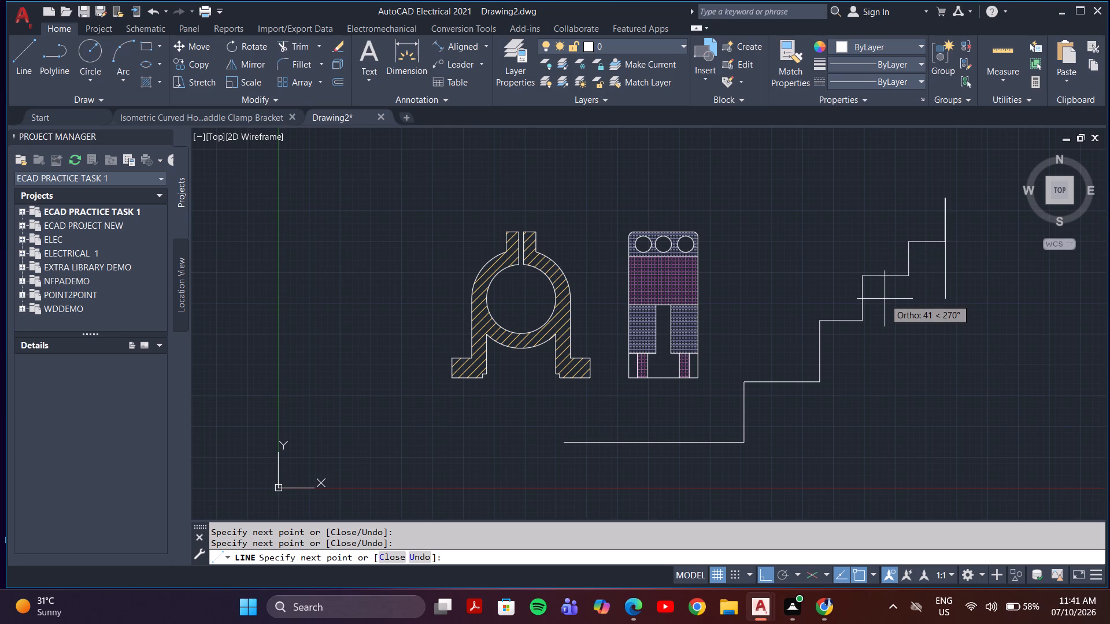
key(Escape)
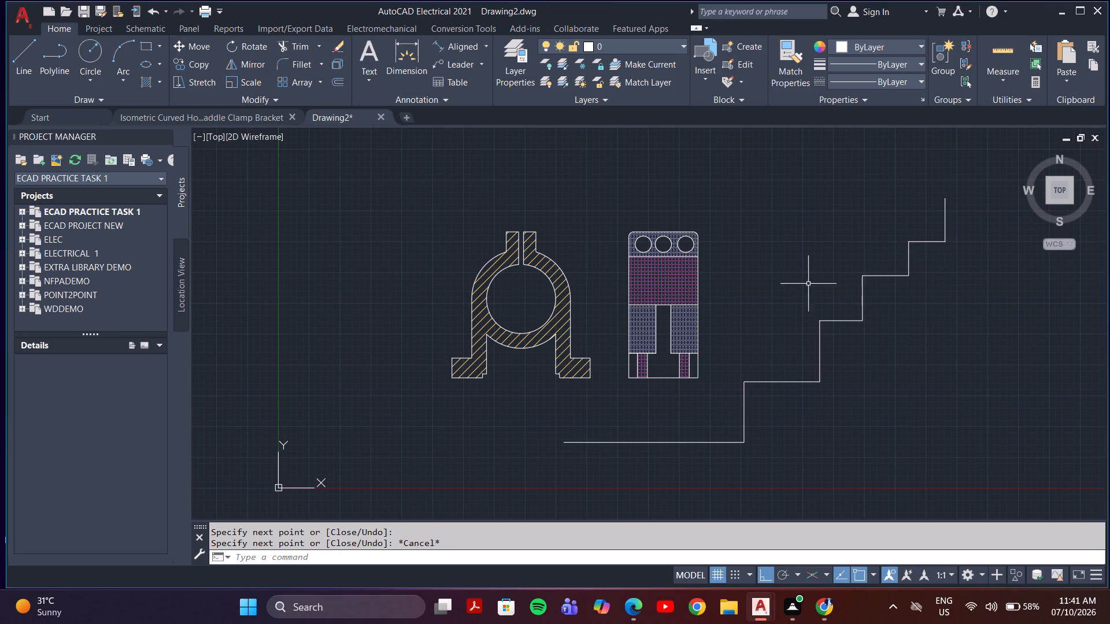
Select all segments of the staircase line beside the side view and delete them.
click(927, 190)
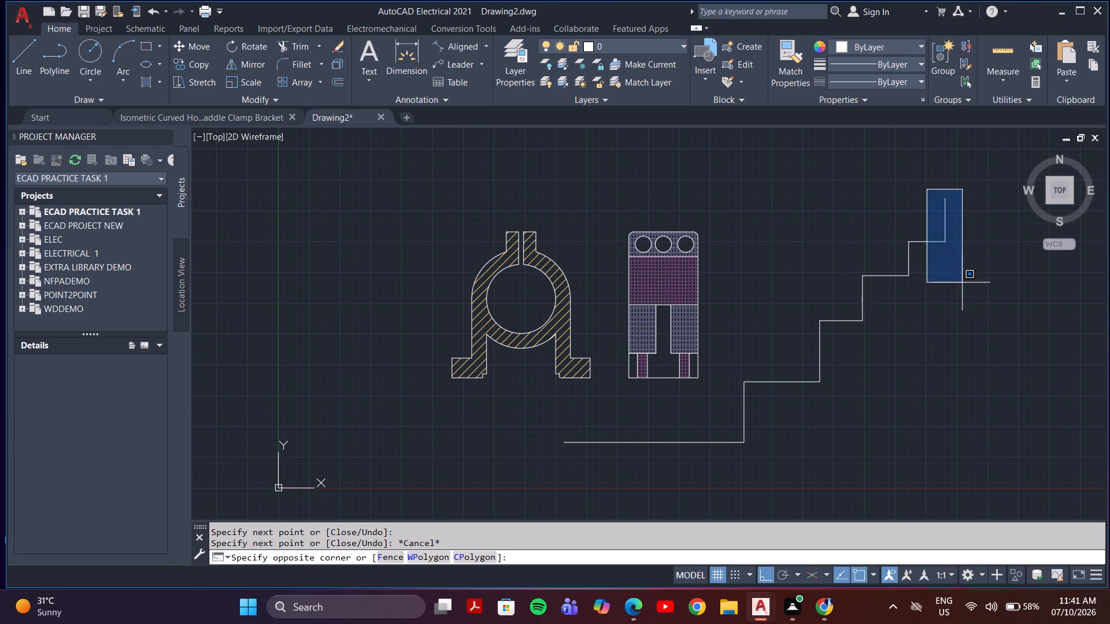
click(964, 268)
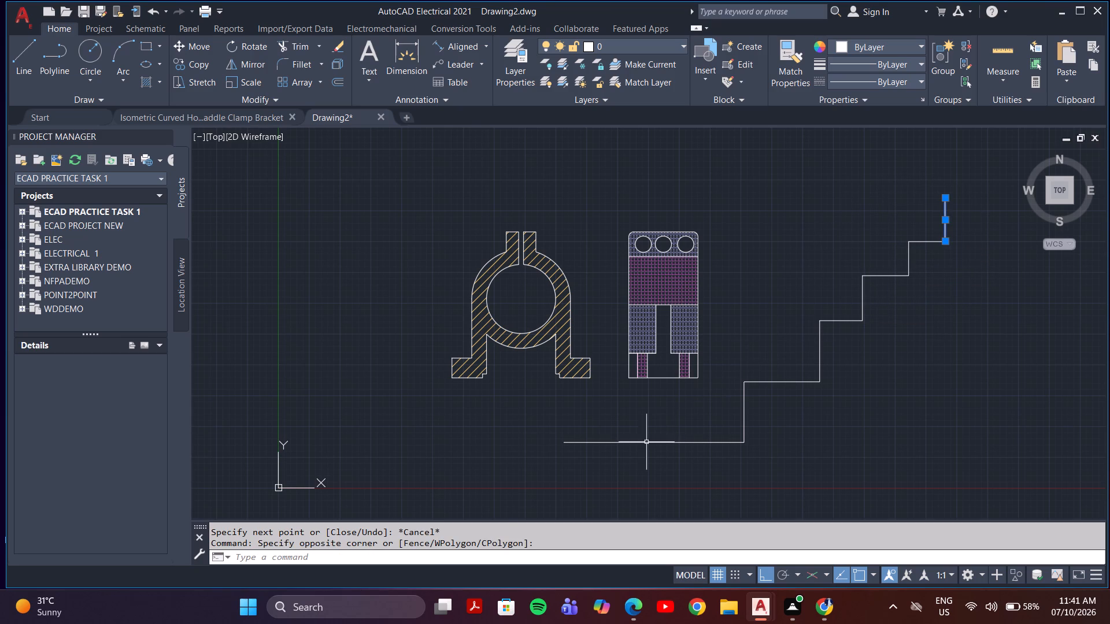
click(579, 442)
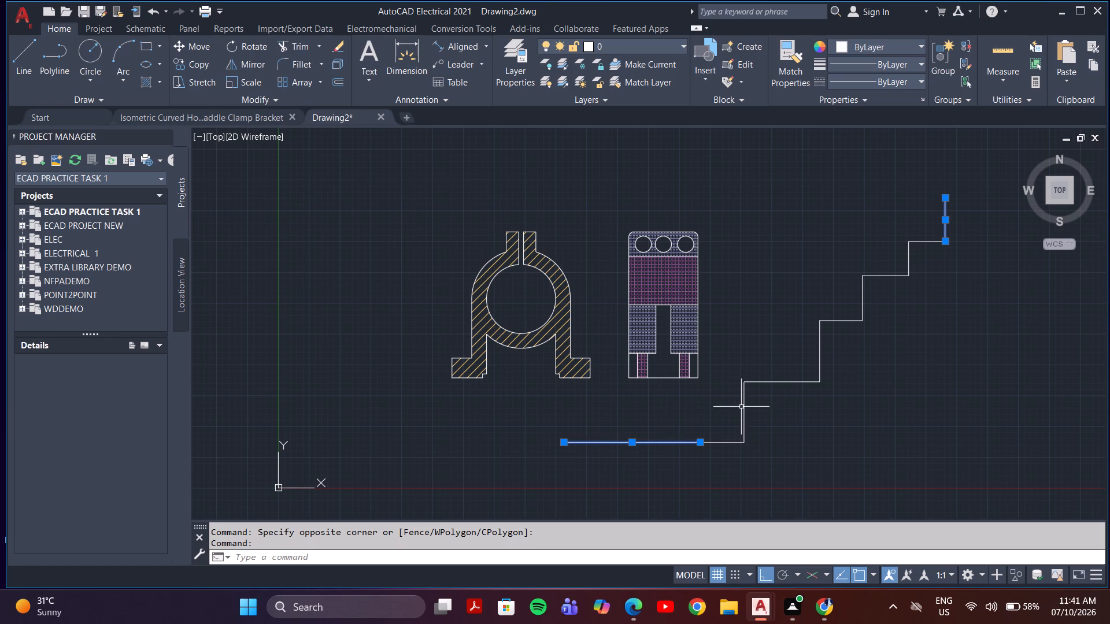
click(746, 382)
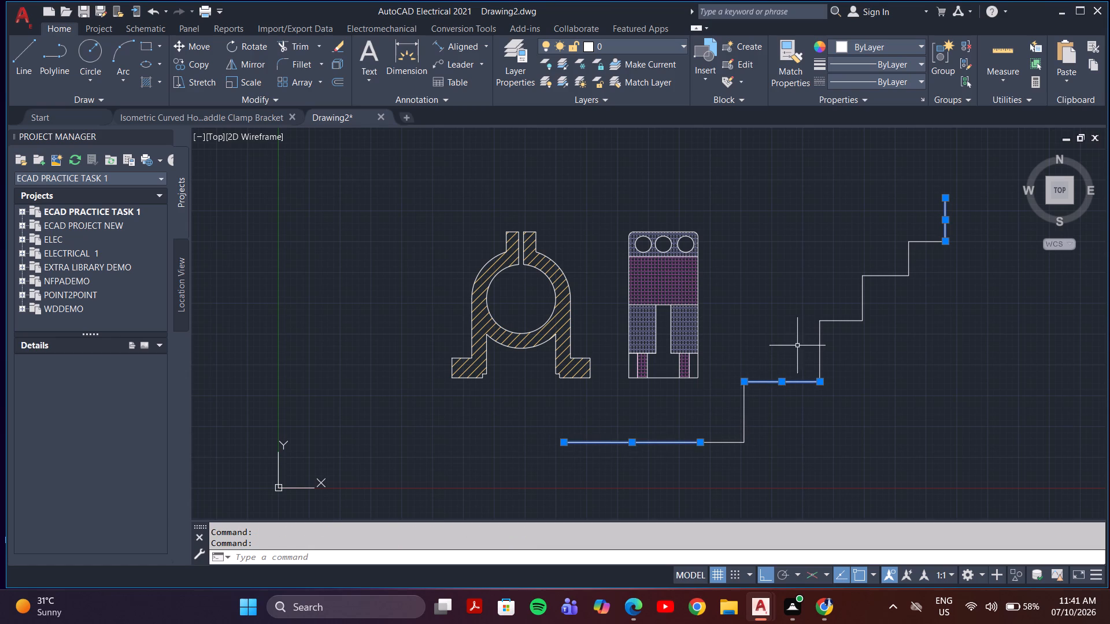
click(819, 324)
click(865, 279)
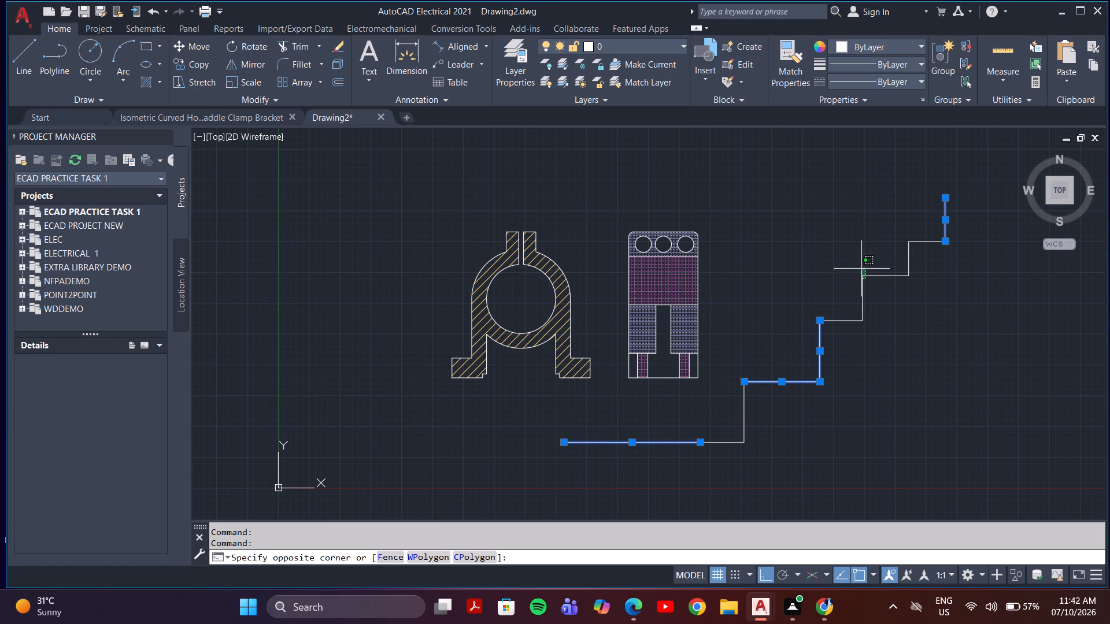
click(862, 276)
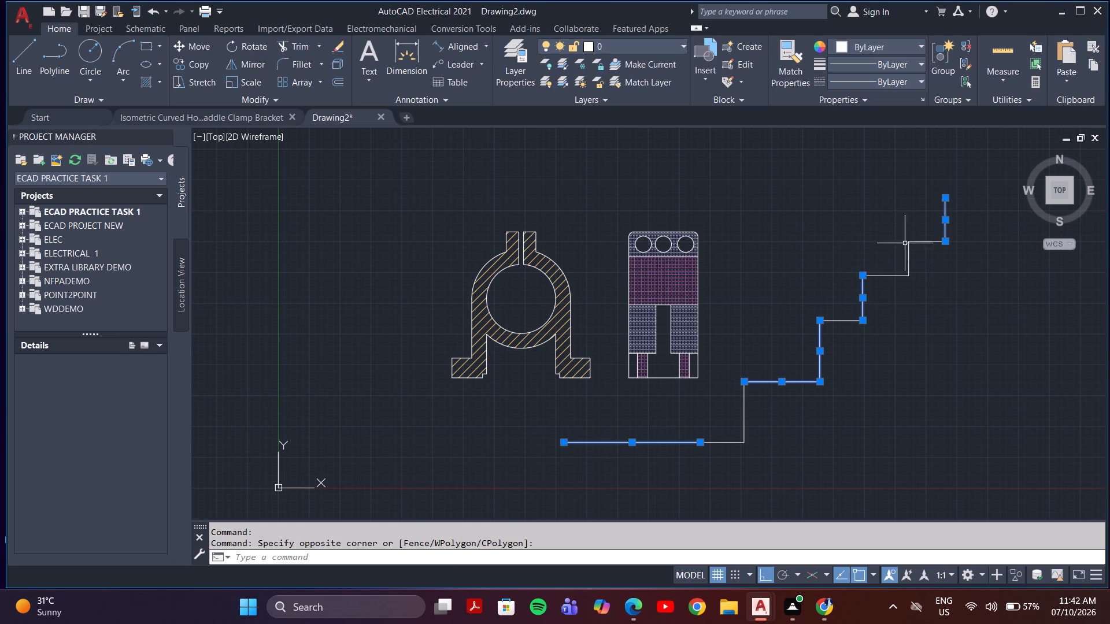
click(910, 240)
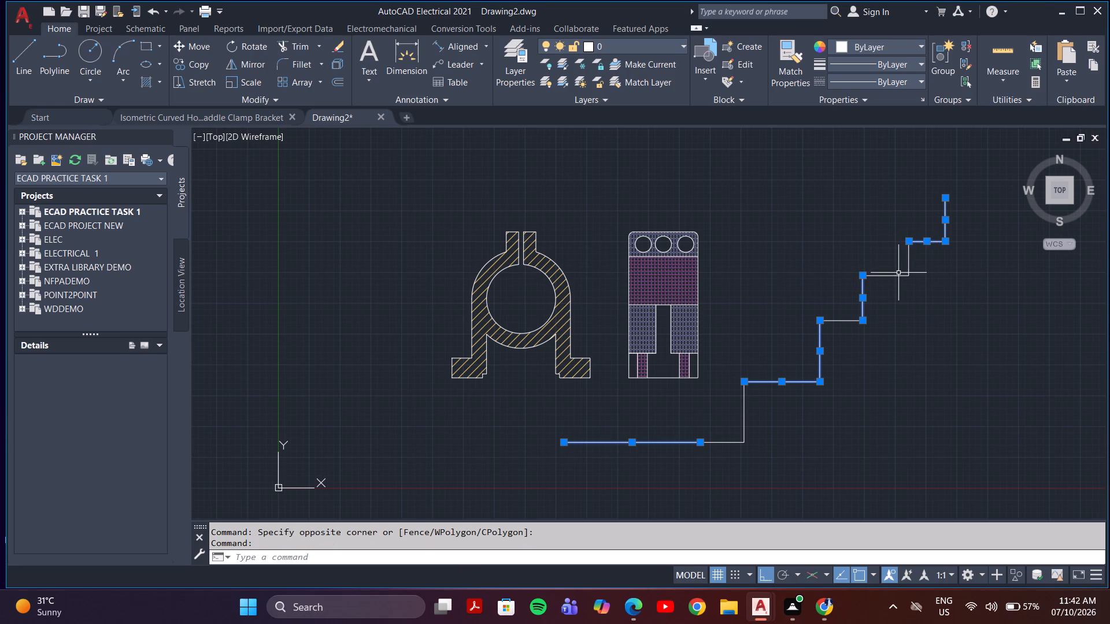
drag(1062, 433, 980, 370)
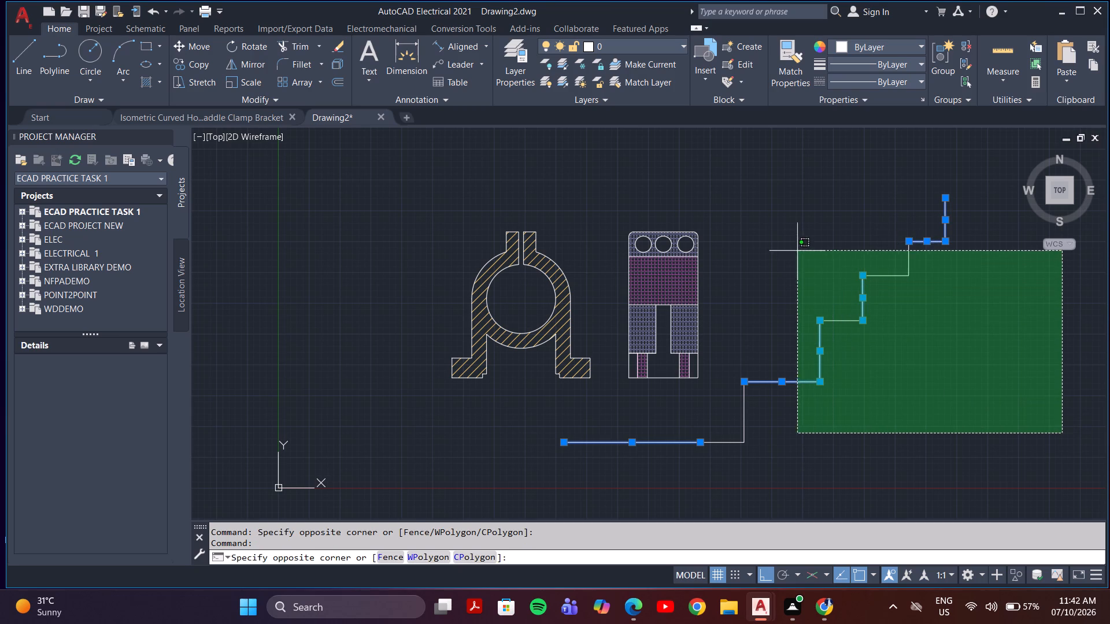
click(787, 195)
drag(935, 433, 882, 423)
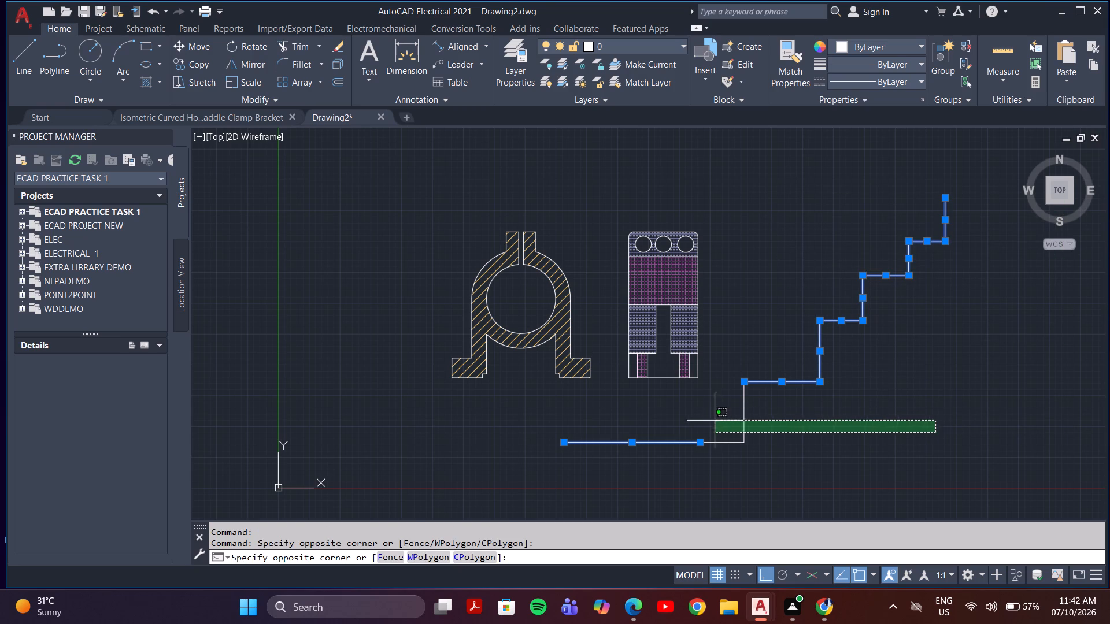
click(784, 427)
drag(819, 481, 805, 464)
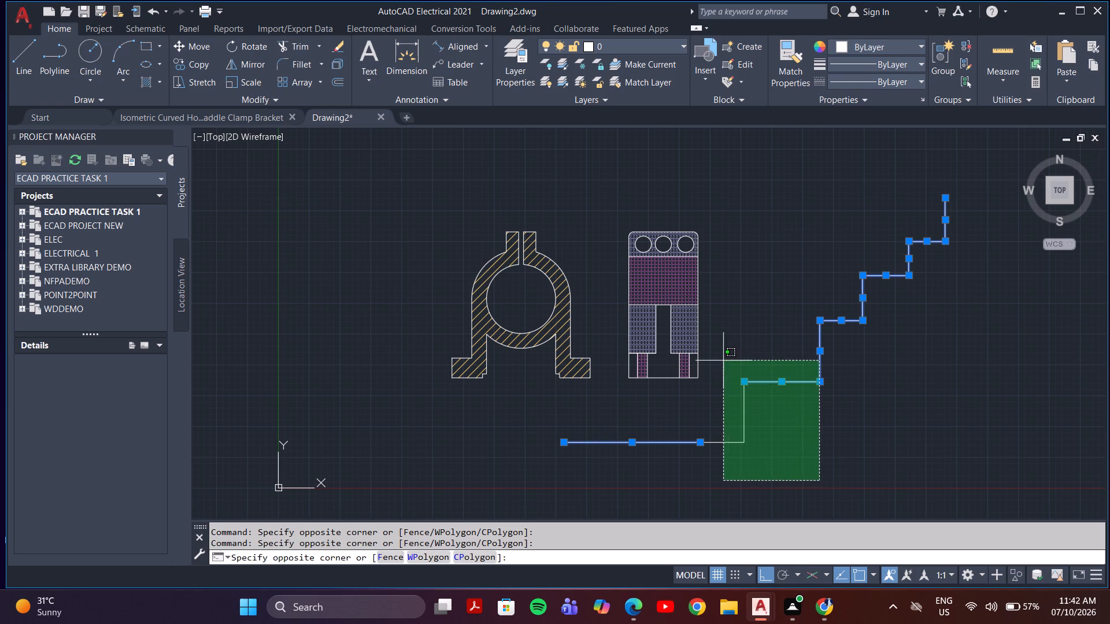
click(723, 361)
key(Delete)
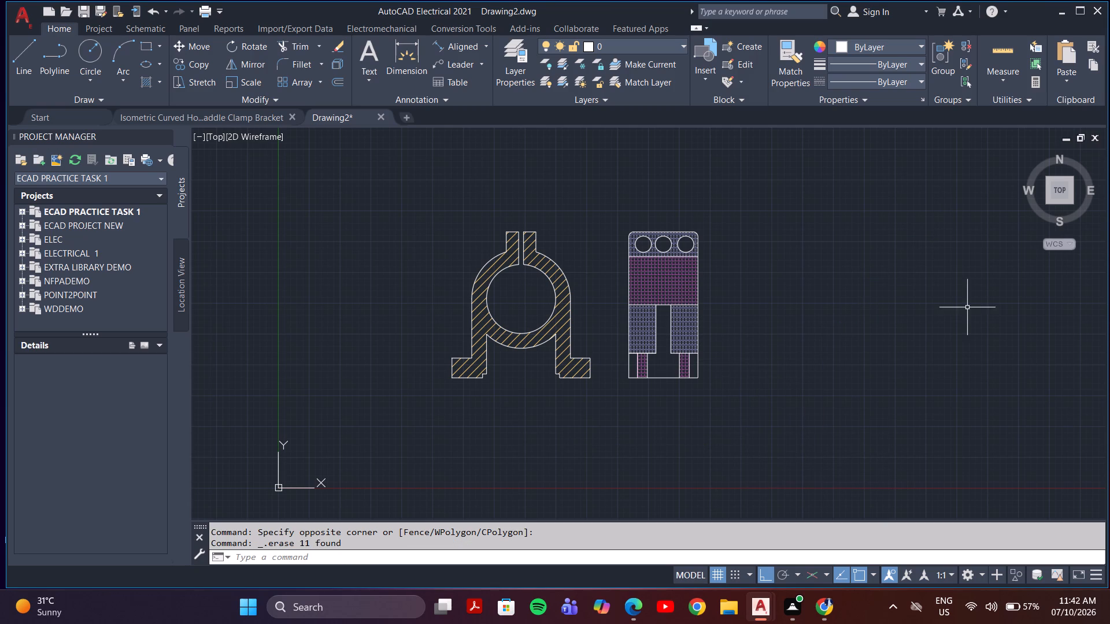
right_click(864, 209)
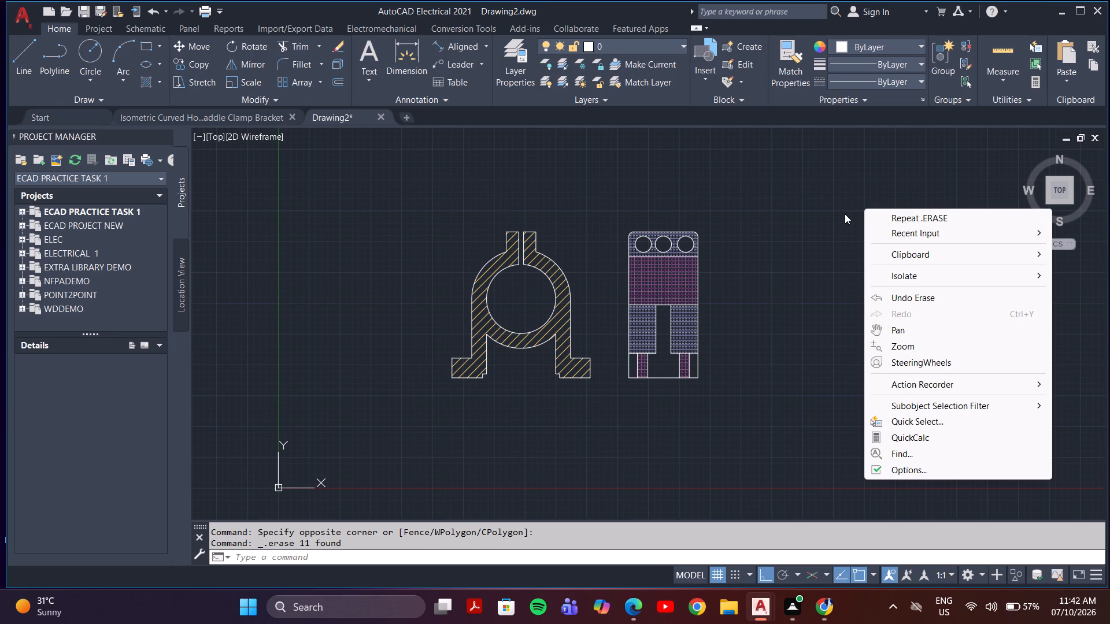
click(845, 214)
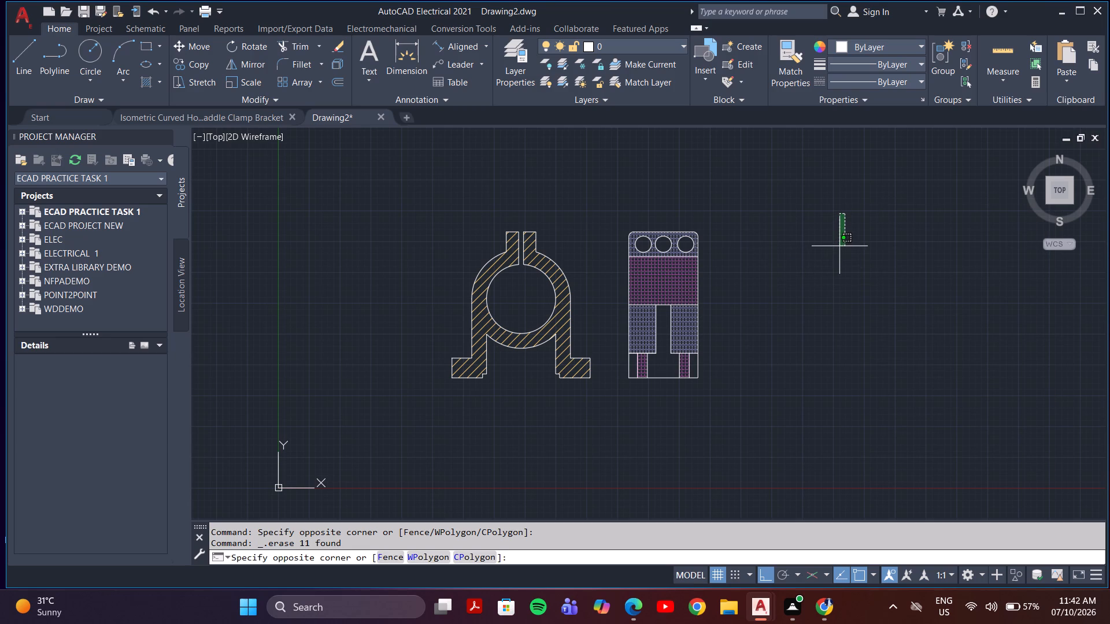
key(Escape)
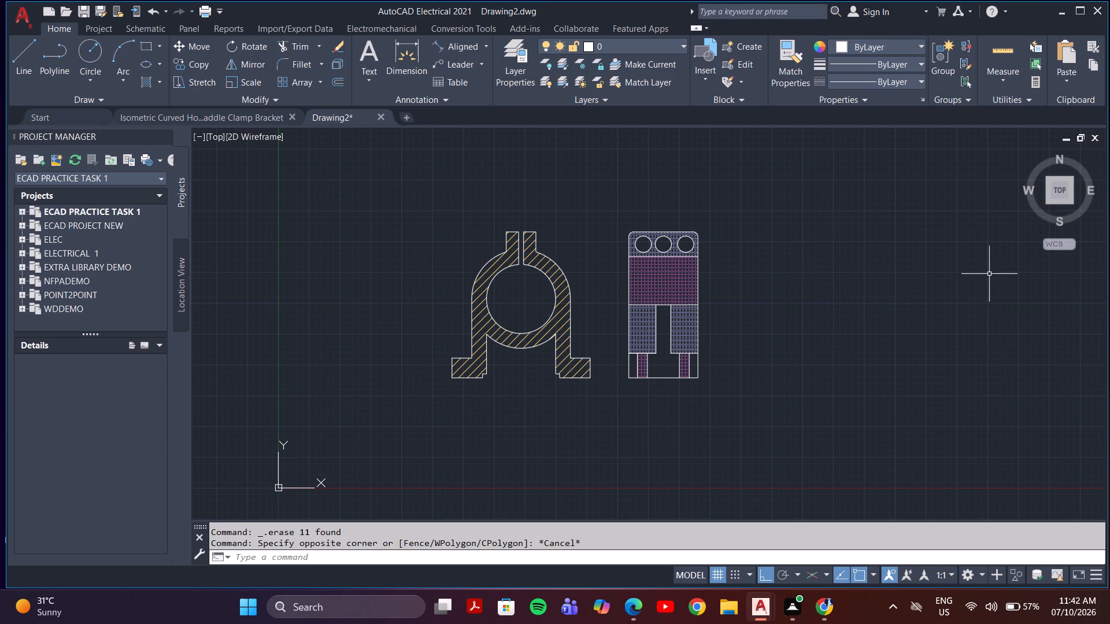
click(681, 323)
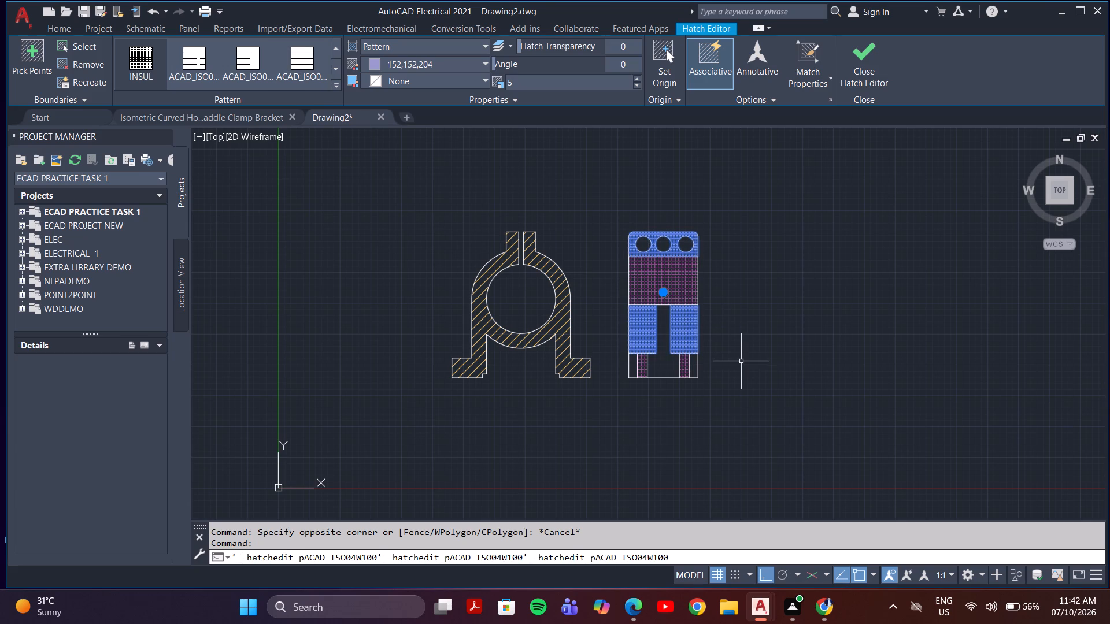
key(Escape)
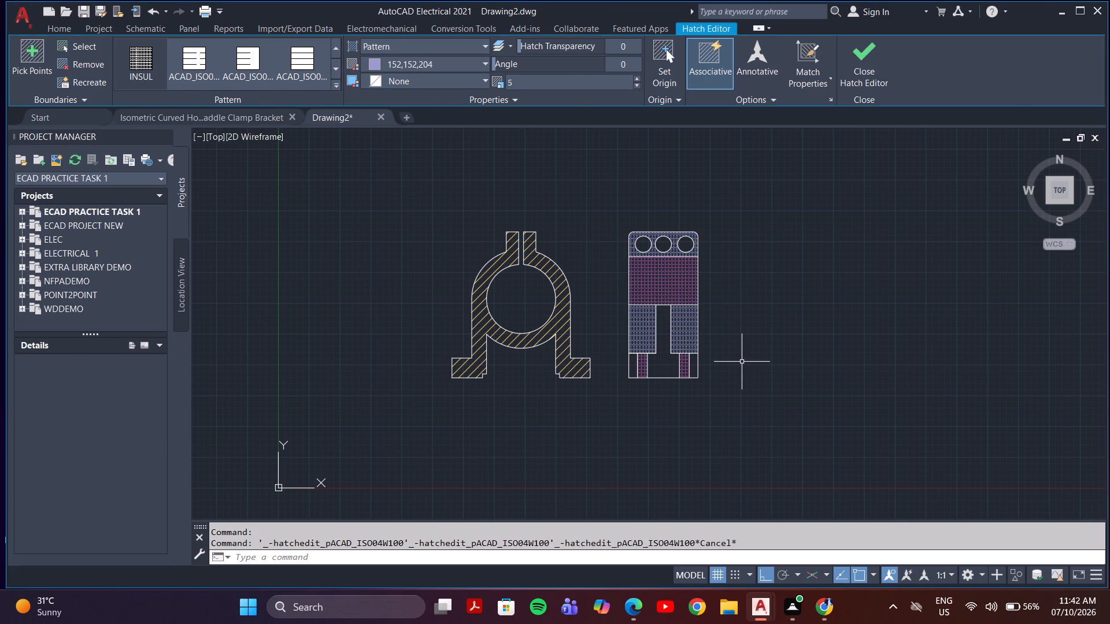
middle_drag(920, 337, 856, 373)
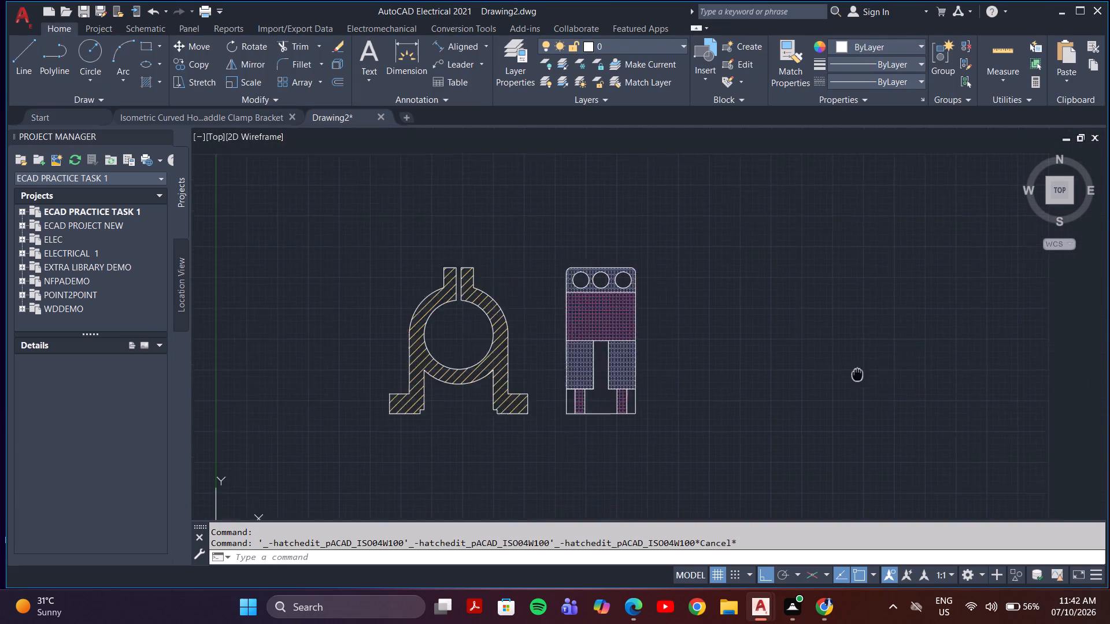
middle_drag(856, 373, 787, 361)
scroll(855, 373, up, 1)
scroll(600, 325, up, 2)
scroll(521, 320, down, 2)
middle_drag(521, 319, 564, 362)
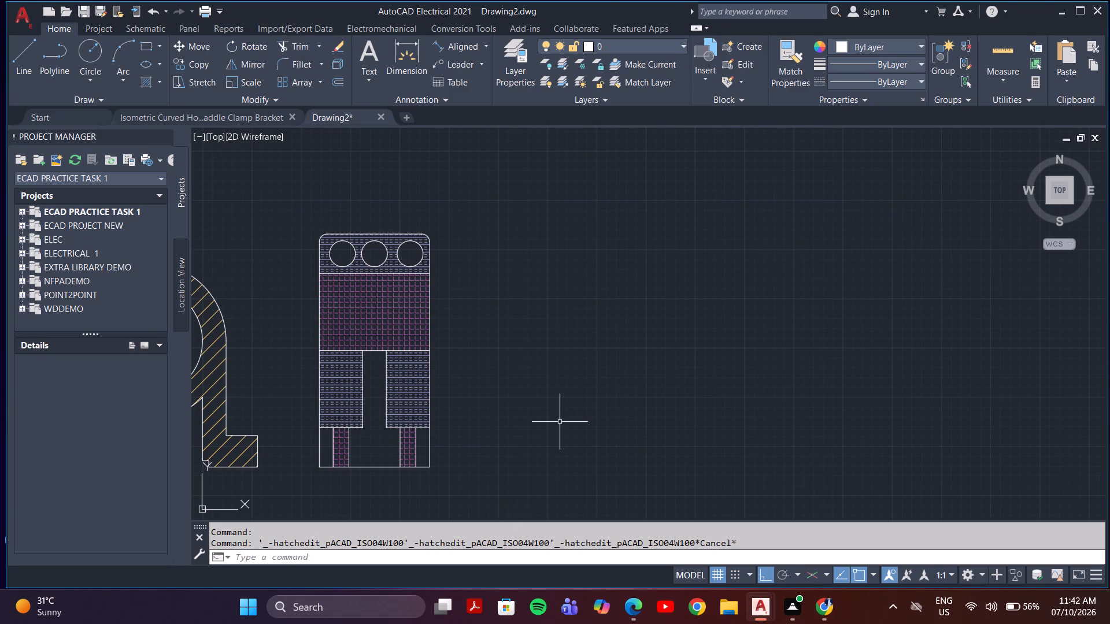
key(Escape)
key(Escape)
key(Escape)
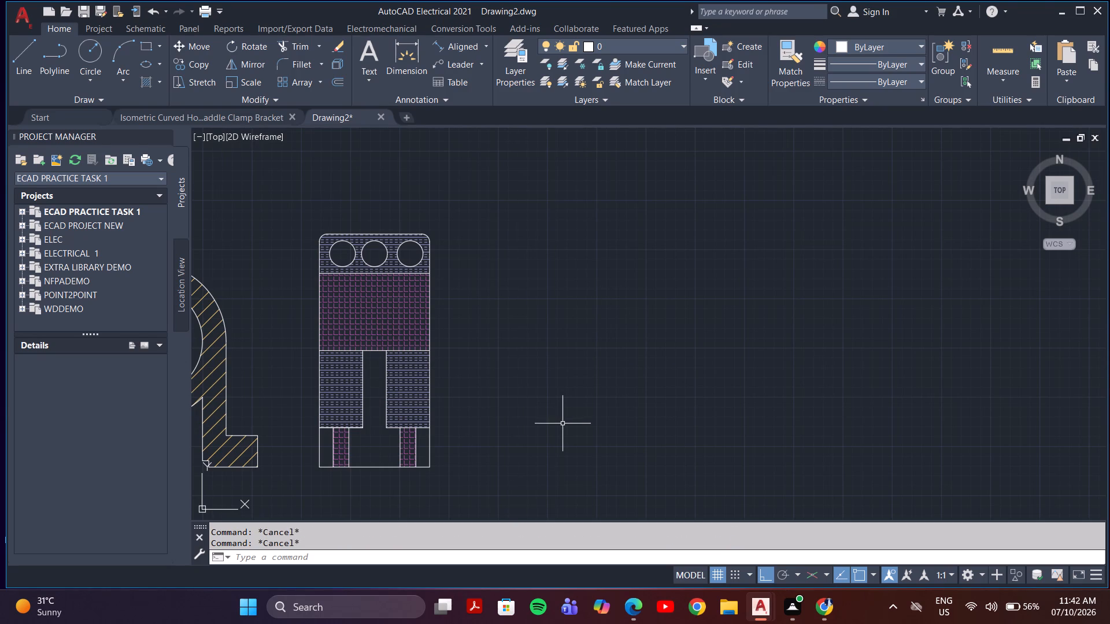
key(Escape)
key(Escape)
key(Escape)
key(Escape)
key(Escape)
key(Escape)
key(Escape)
Draw a single vertical line in the empty space to the right of the side view.
key(l)
key(Return)
click(591, 243)
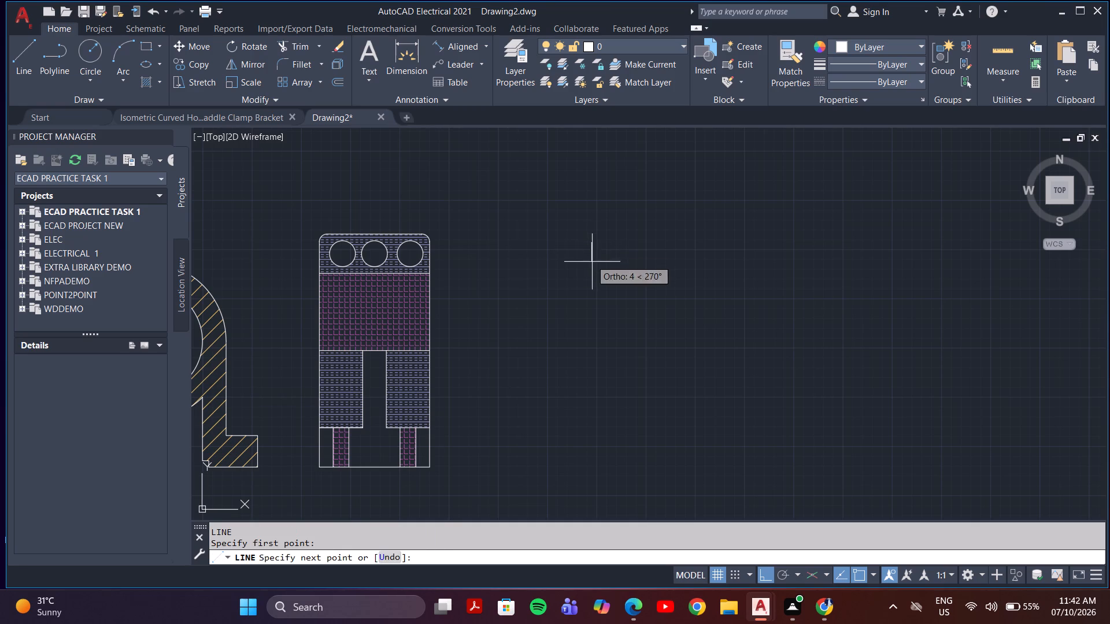
click(595, 377)
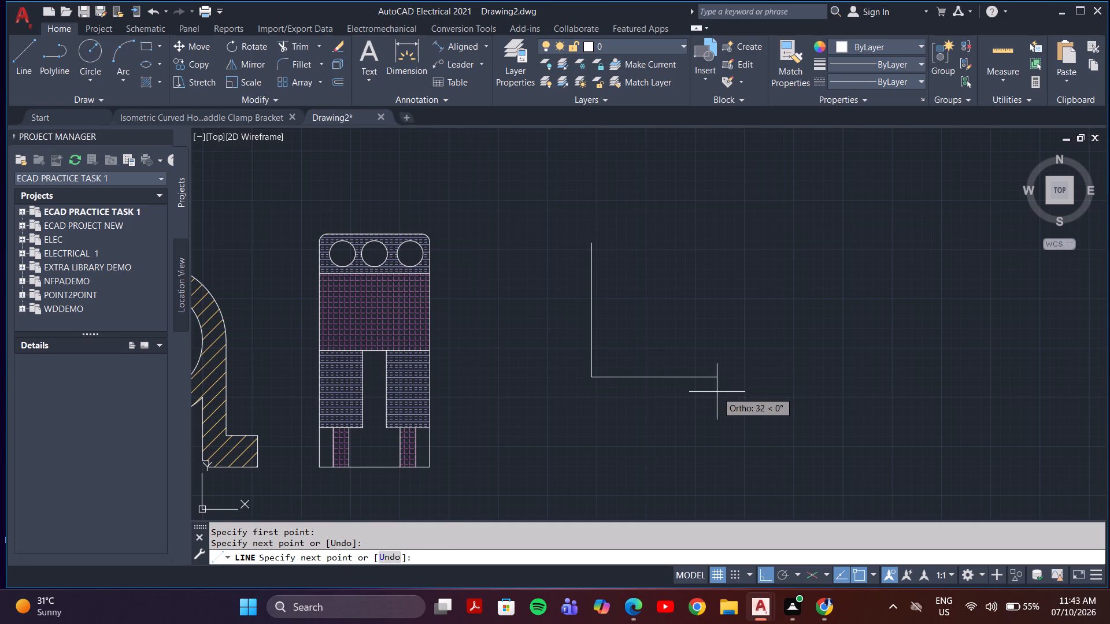
key(Escape)
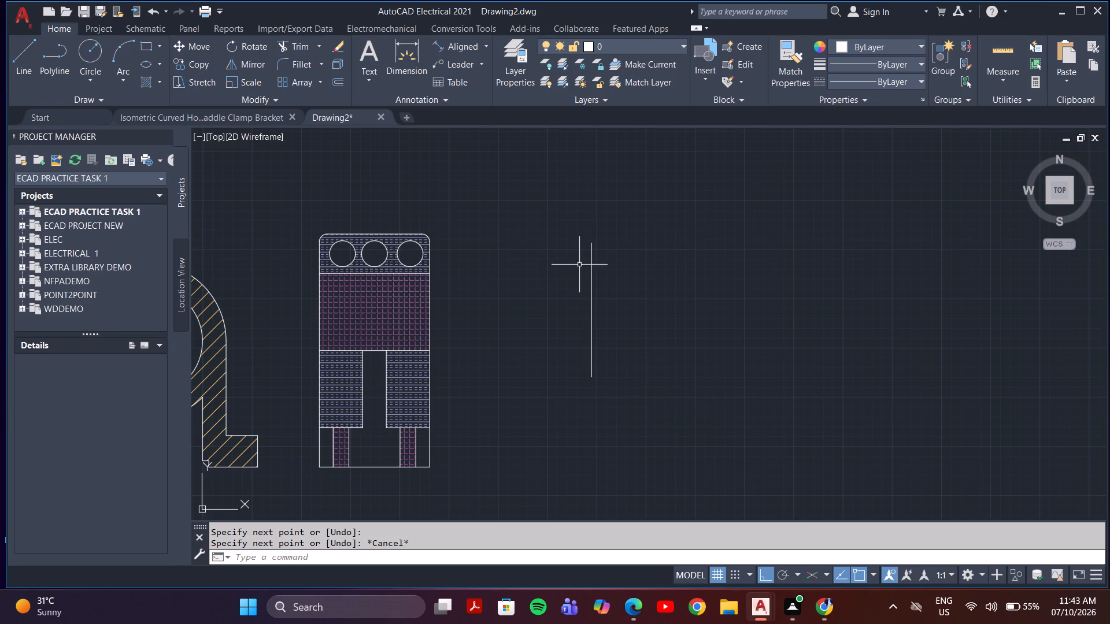
Starting on the vertical line, draw connected lines up and around to form a rectangle about 57 mm high beside the side view.
key(l)
key(Return)
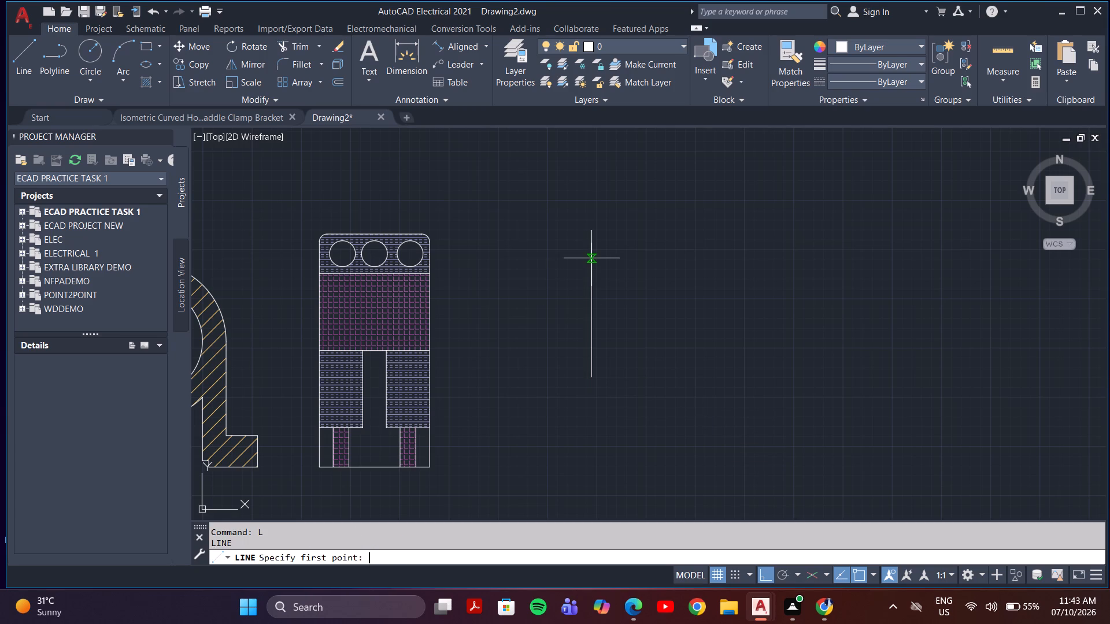
click(591, 257)
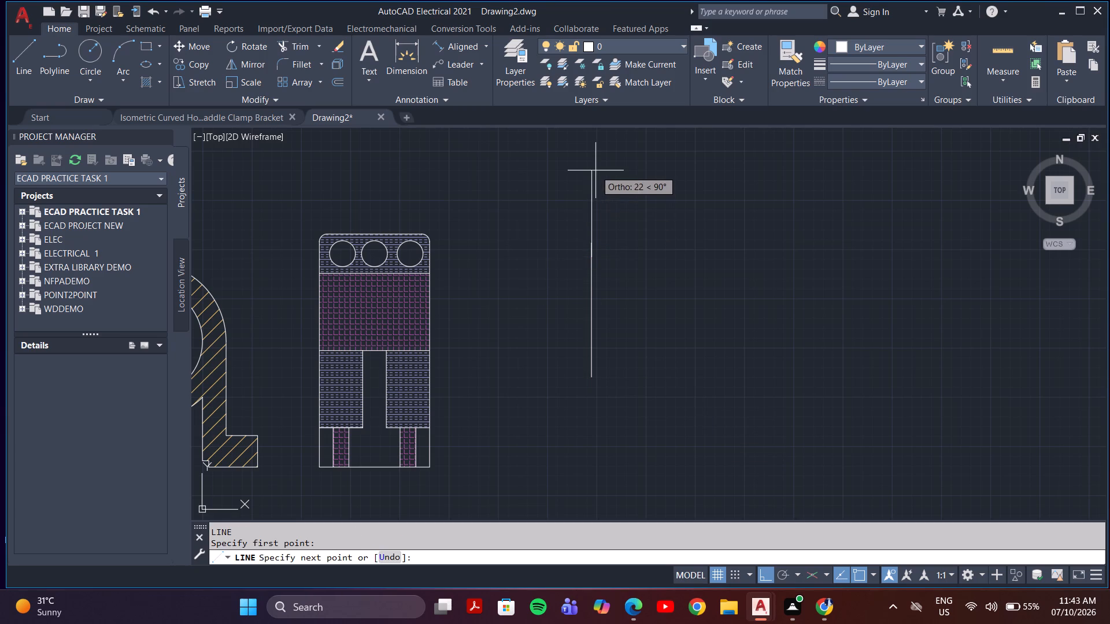
click(595, 170)
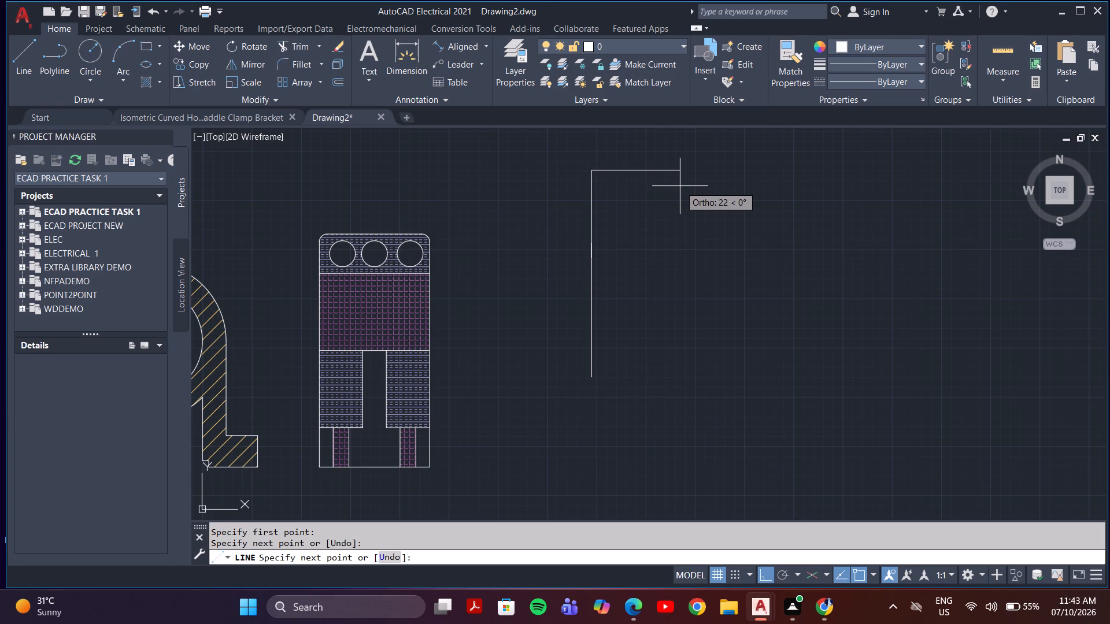
click(741, 188)
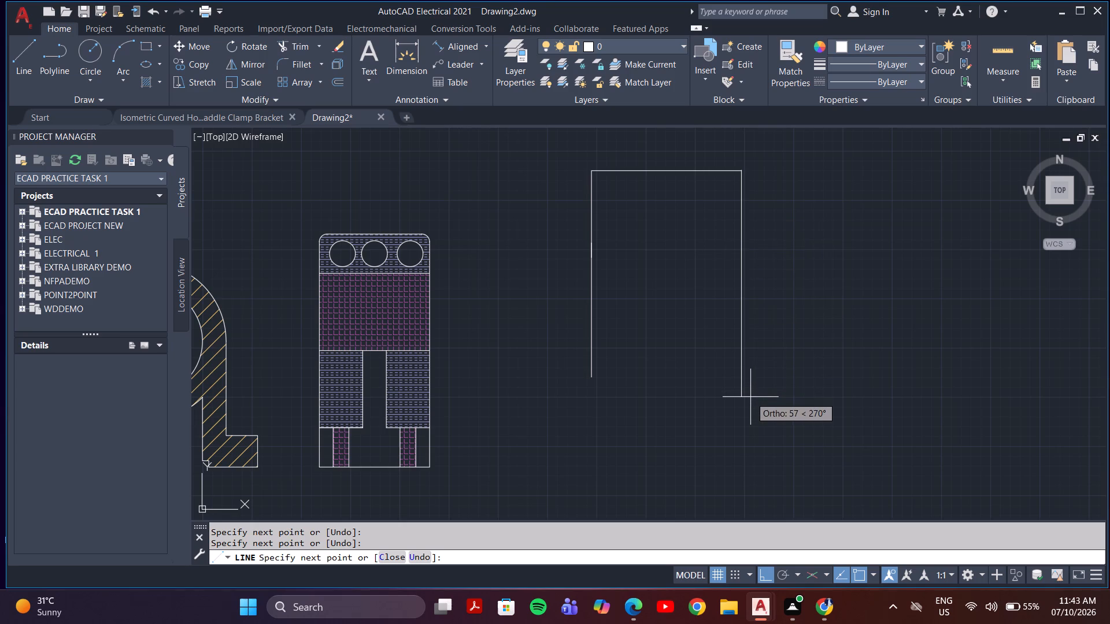
click(750, 397)
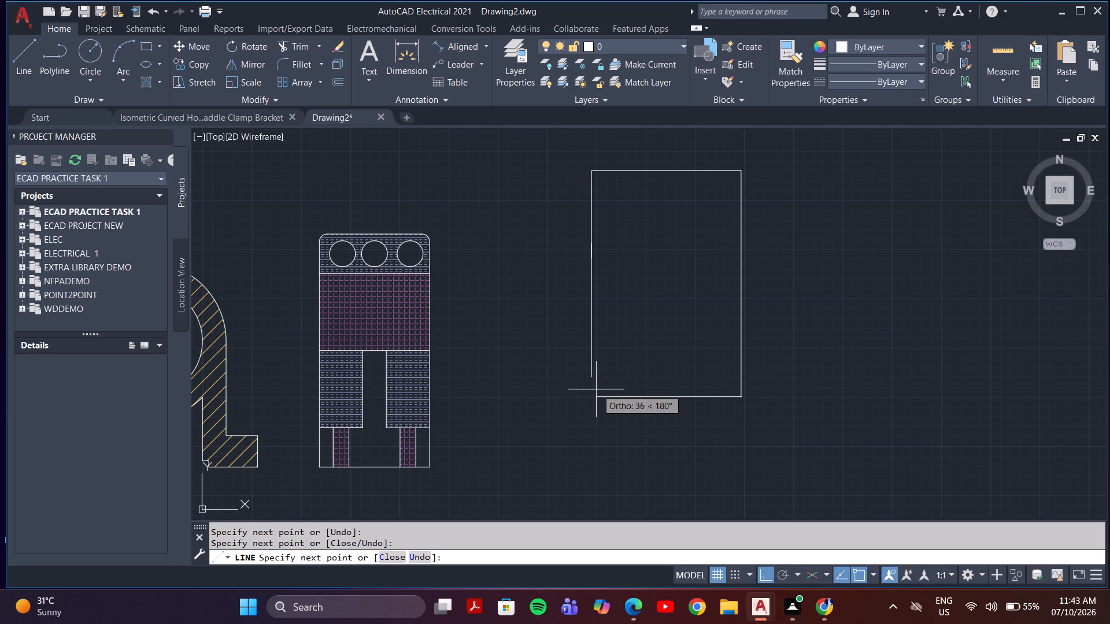
click(591, 391)
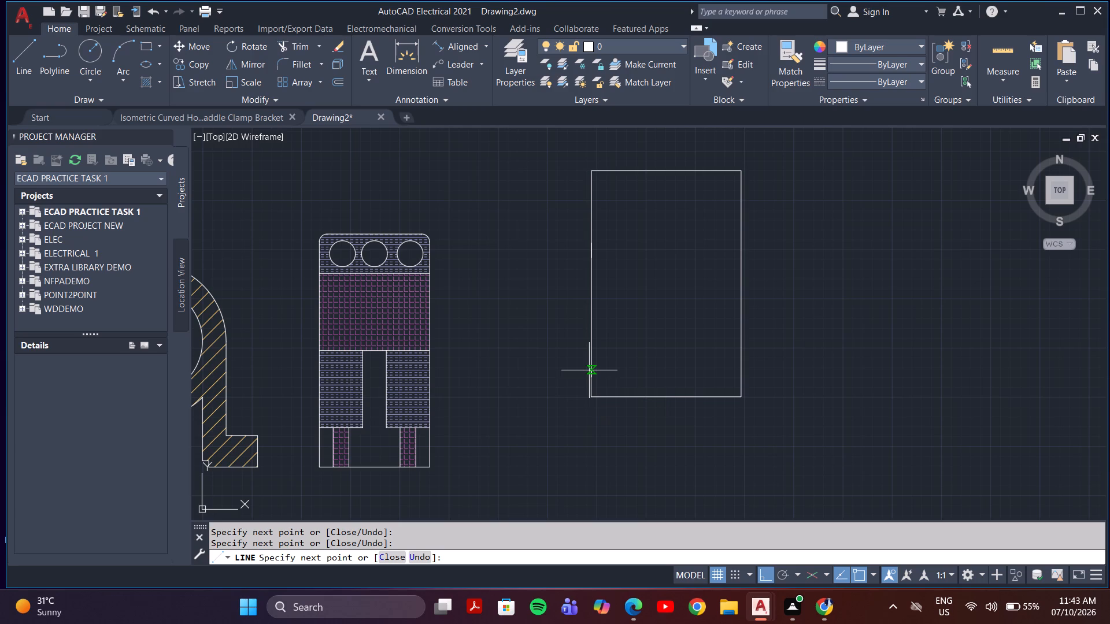
click(596, 359)
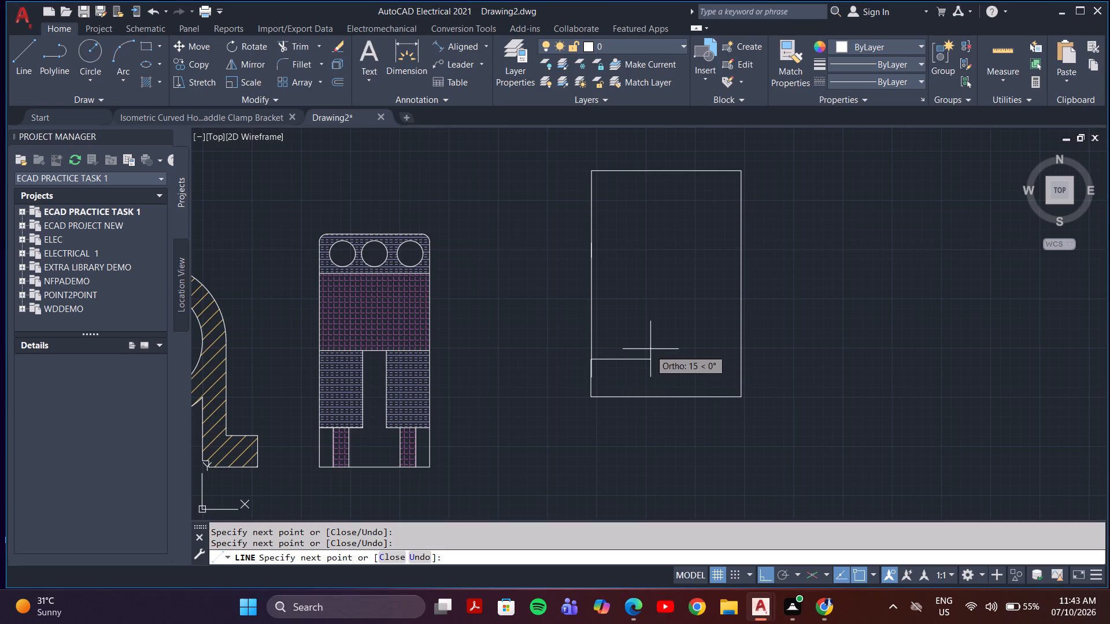
key(Escape)
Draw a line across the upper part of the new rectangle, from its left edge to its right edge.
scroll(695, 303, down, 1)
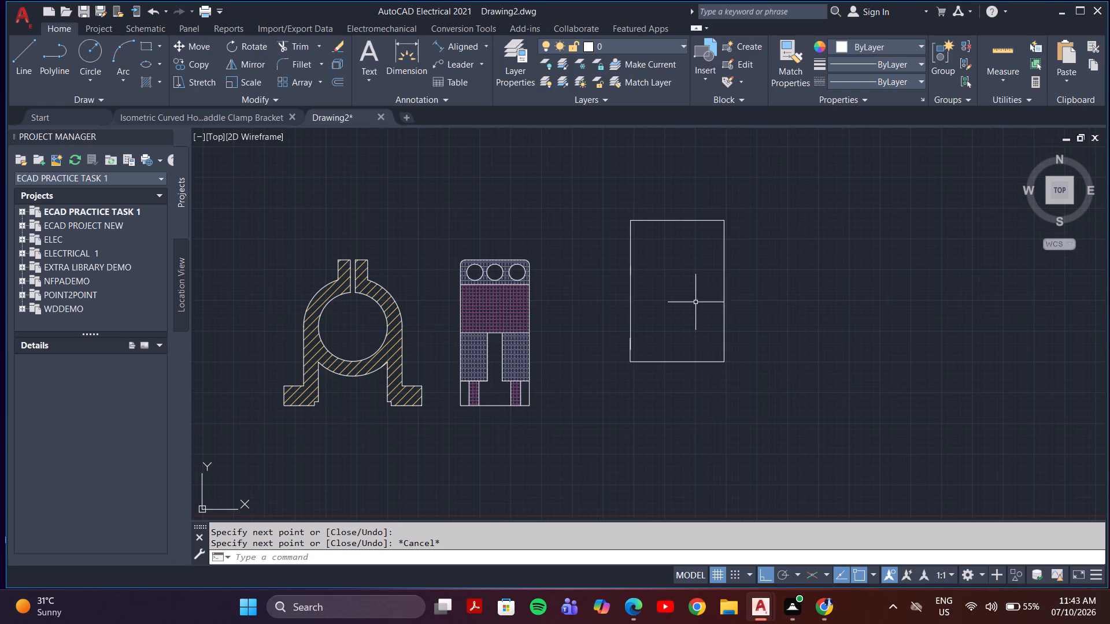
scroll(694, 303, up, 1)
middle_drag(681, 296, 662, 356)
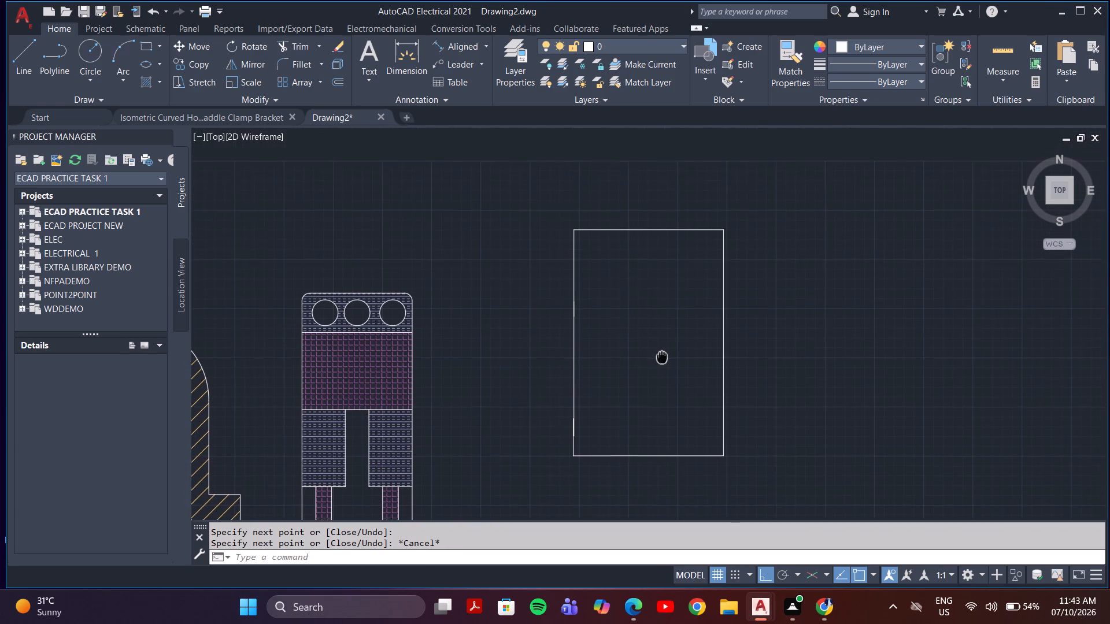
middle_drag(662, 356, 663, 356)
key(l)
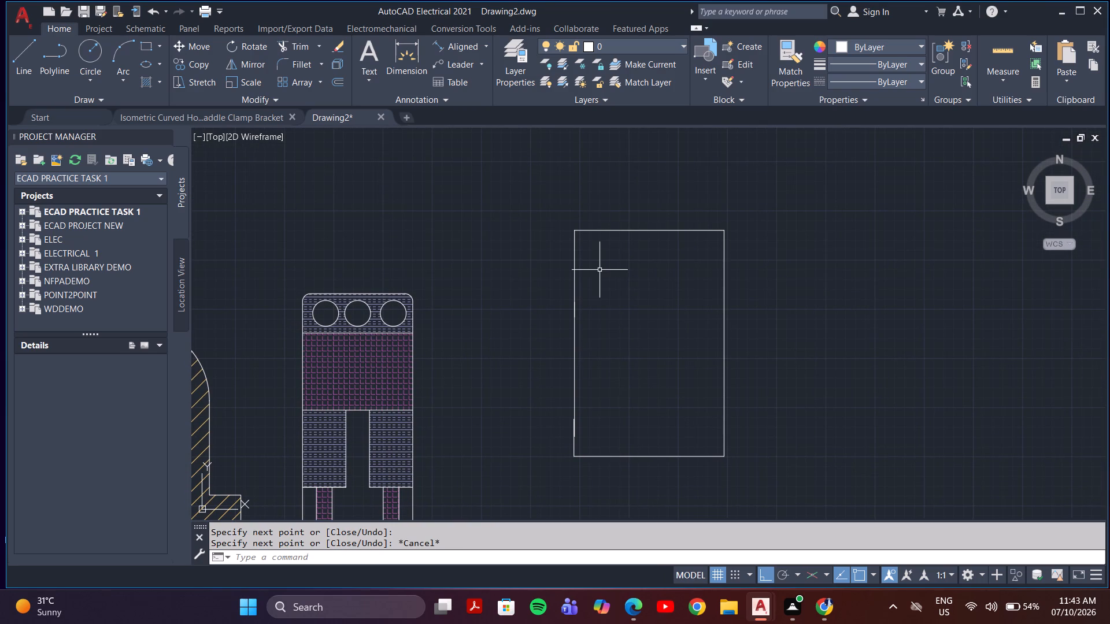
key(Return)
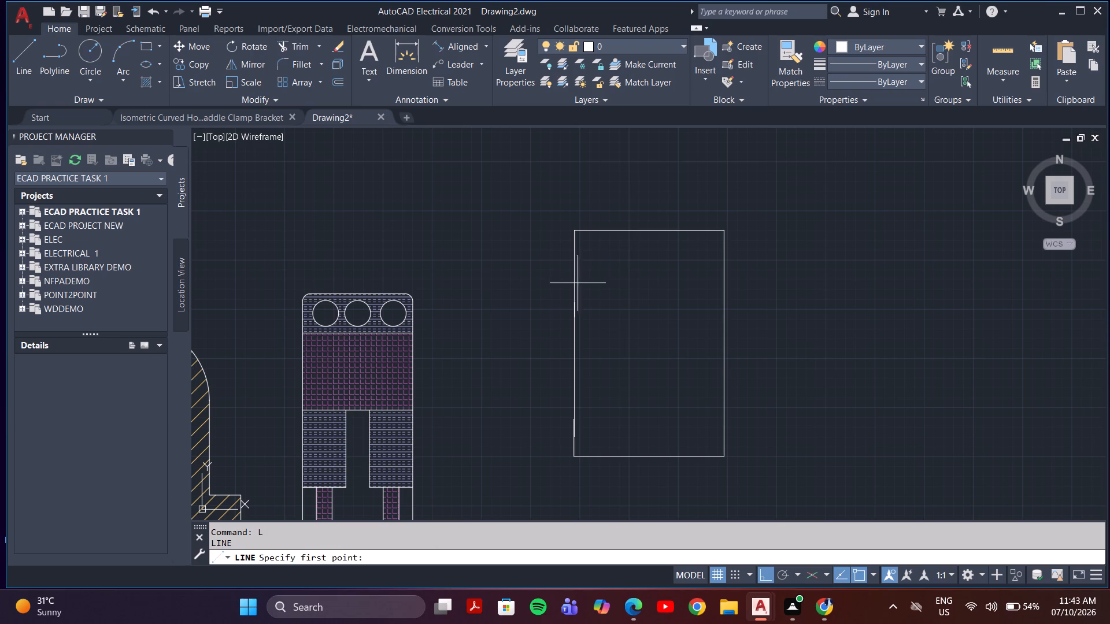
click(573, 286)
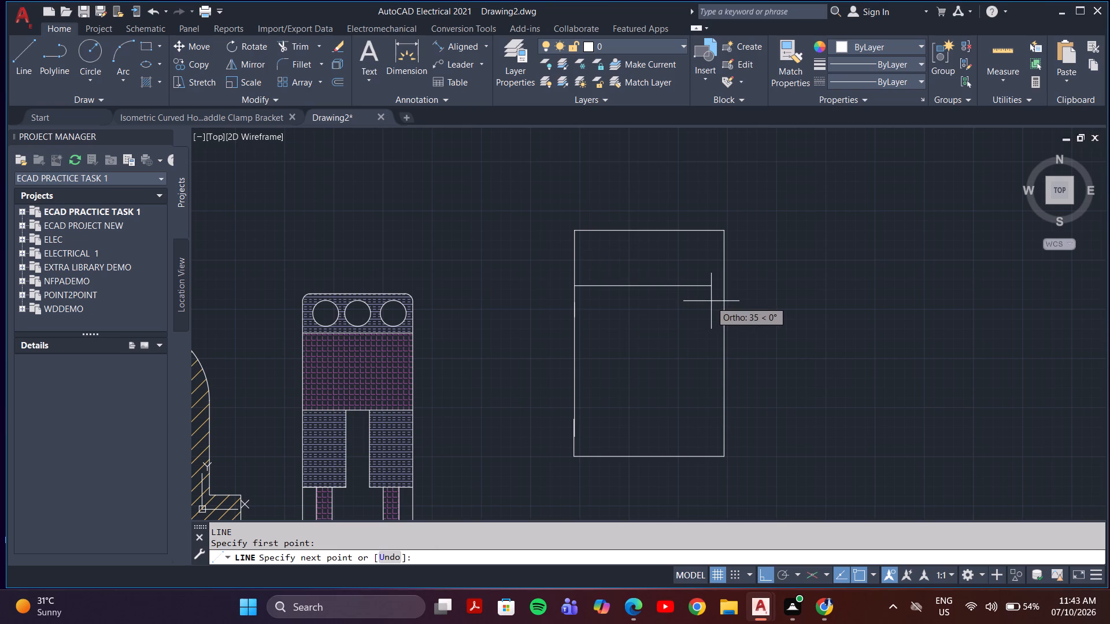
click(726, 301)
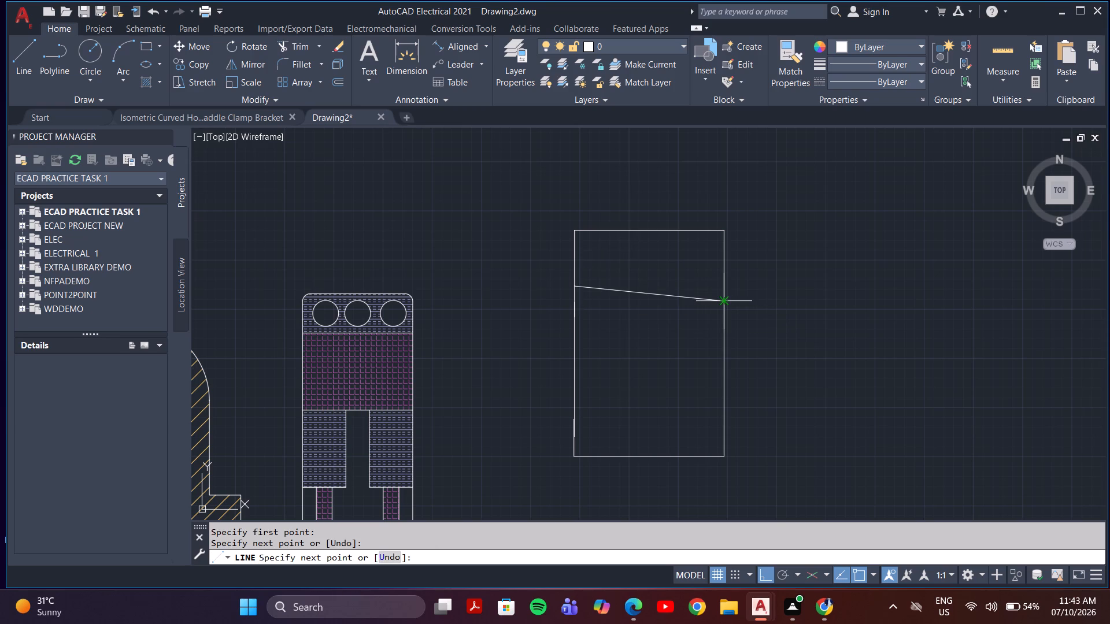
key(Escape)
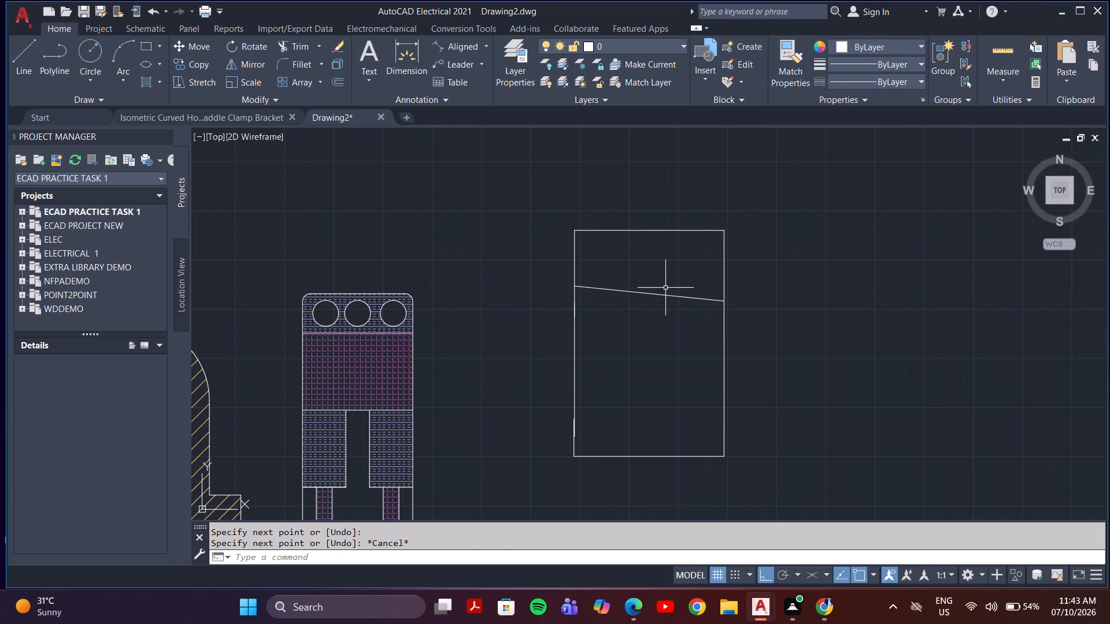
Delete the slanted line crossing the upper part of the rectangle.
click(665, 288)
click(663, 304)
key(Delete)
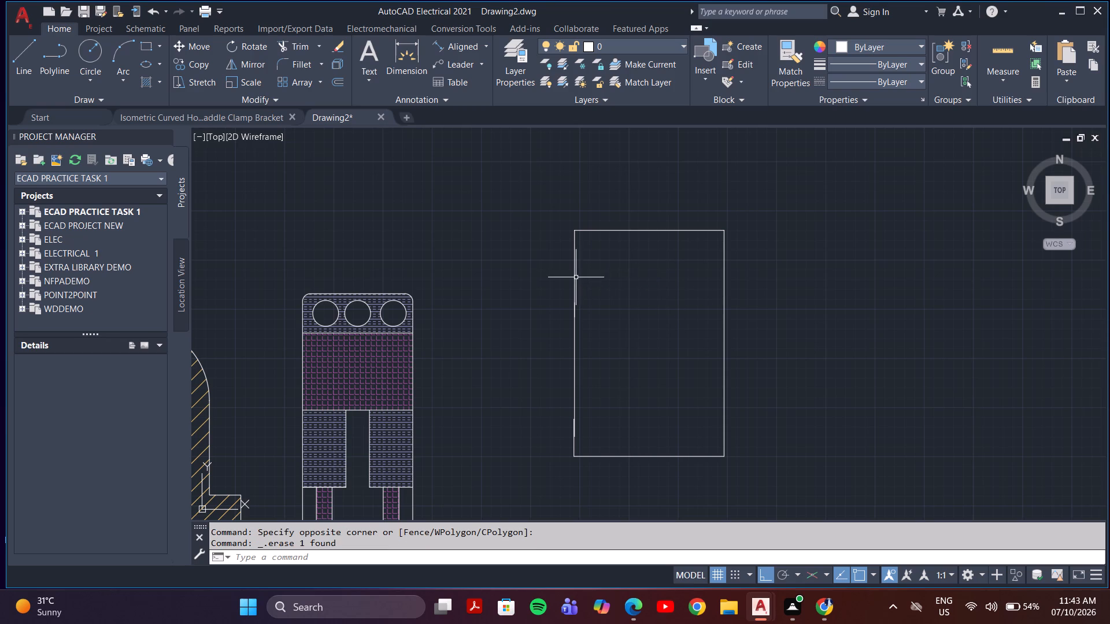
Draw a horizontal line between the rectangle's left and right edges to divide off a top band.
key(l)
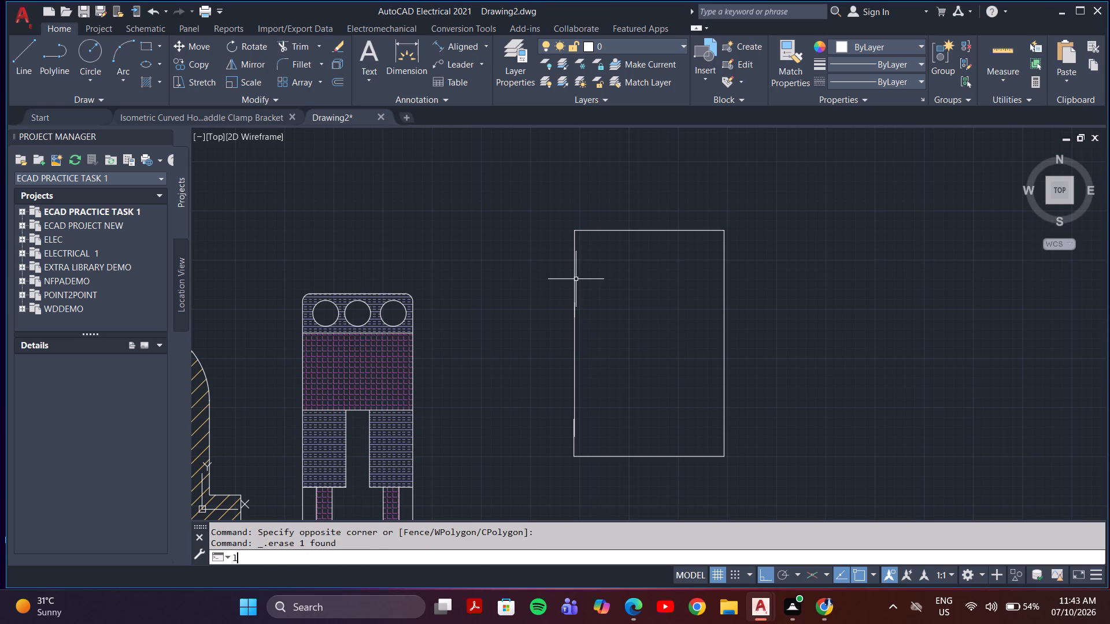
key(Return)
click(576, 284)
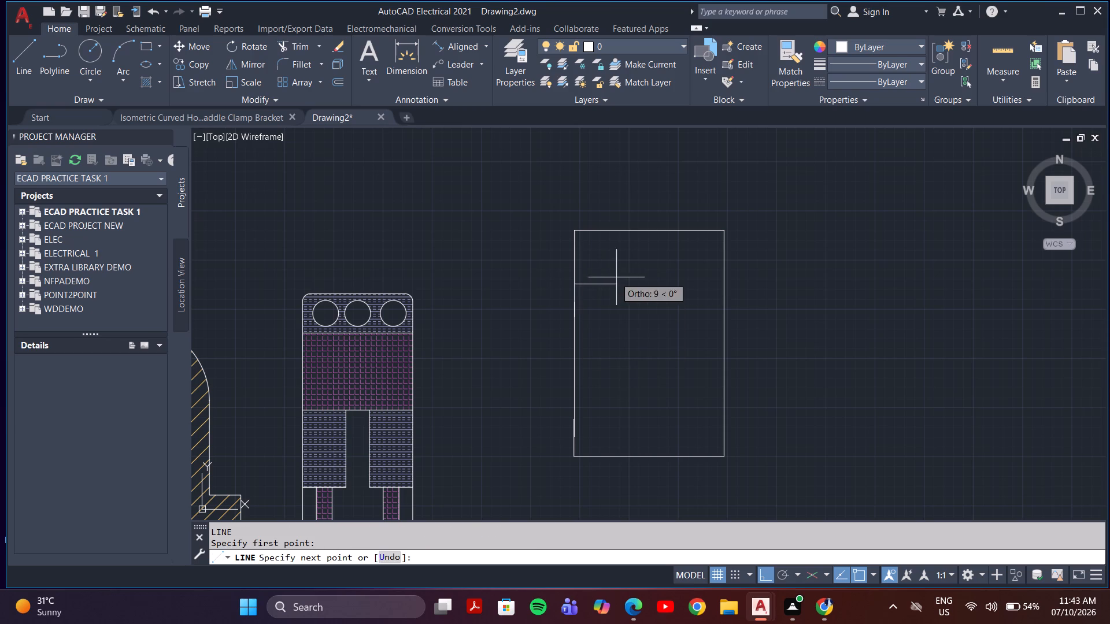
click(727, 285)
key(Escape)
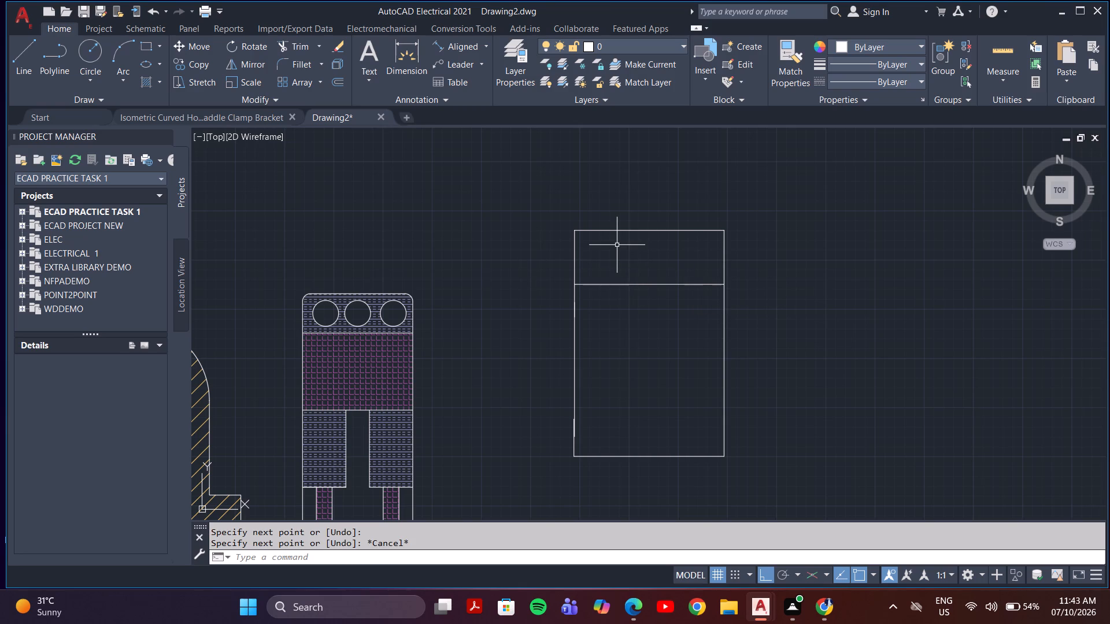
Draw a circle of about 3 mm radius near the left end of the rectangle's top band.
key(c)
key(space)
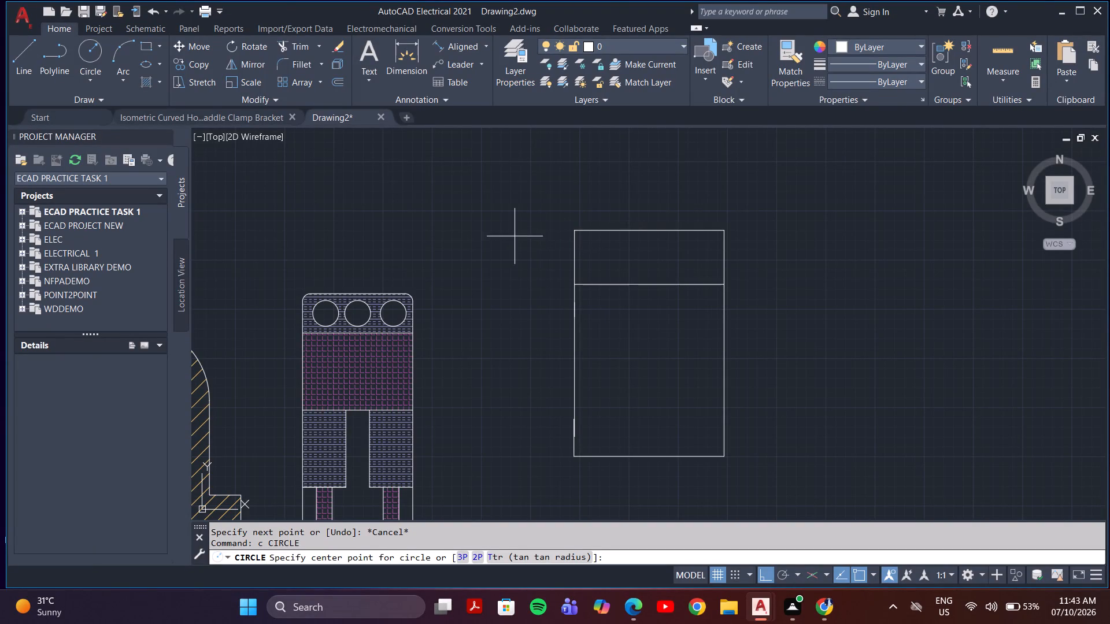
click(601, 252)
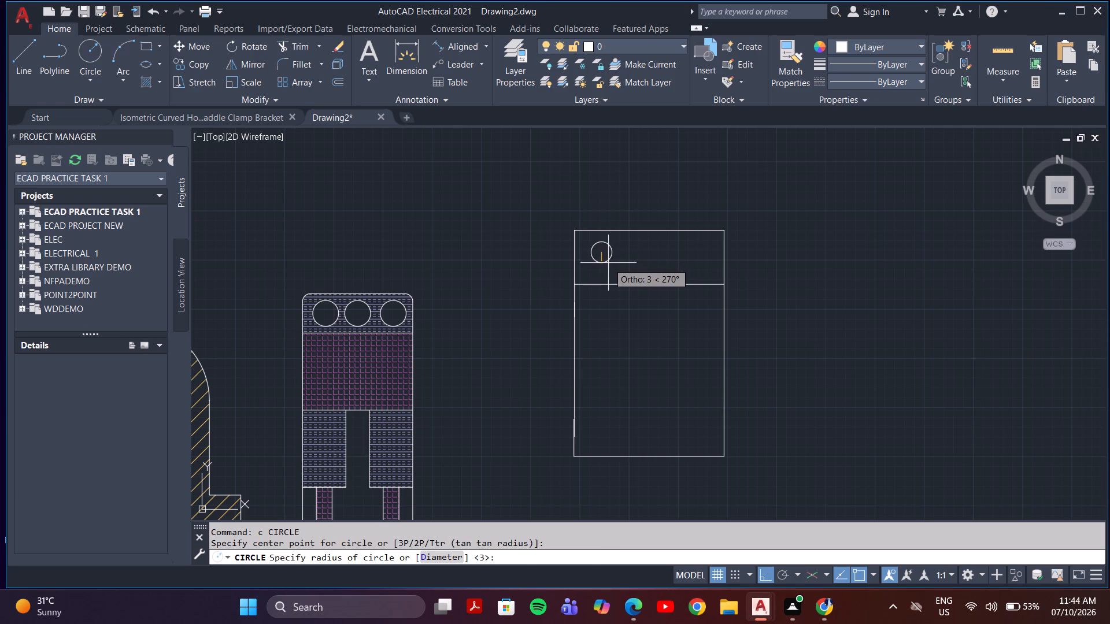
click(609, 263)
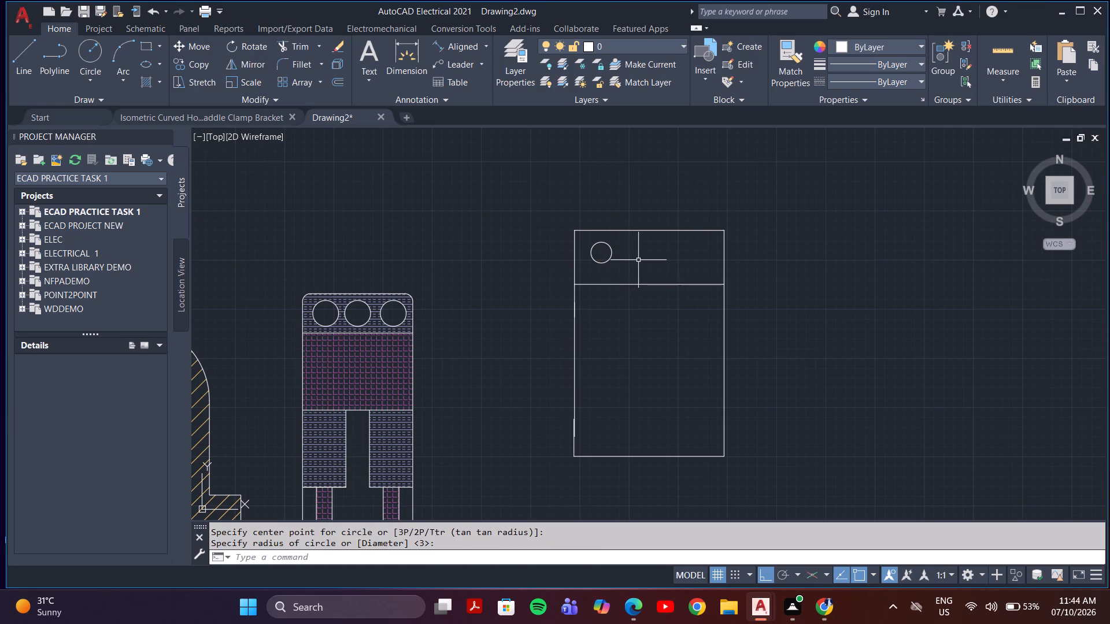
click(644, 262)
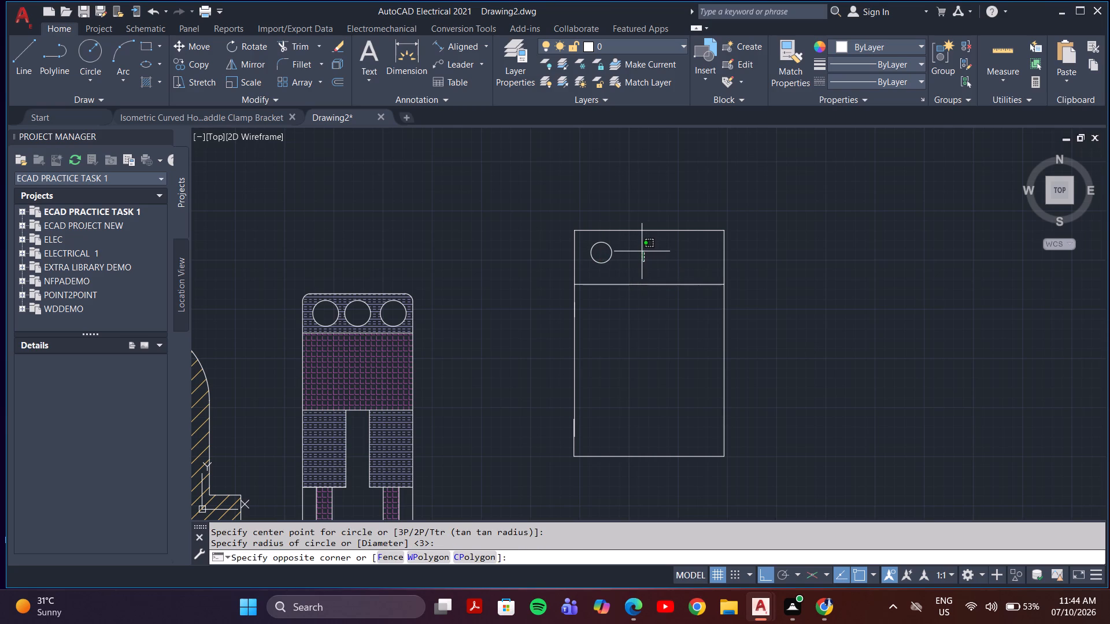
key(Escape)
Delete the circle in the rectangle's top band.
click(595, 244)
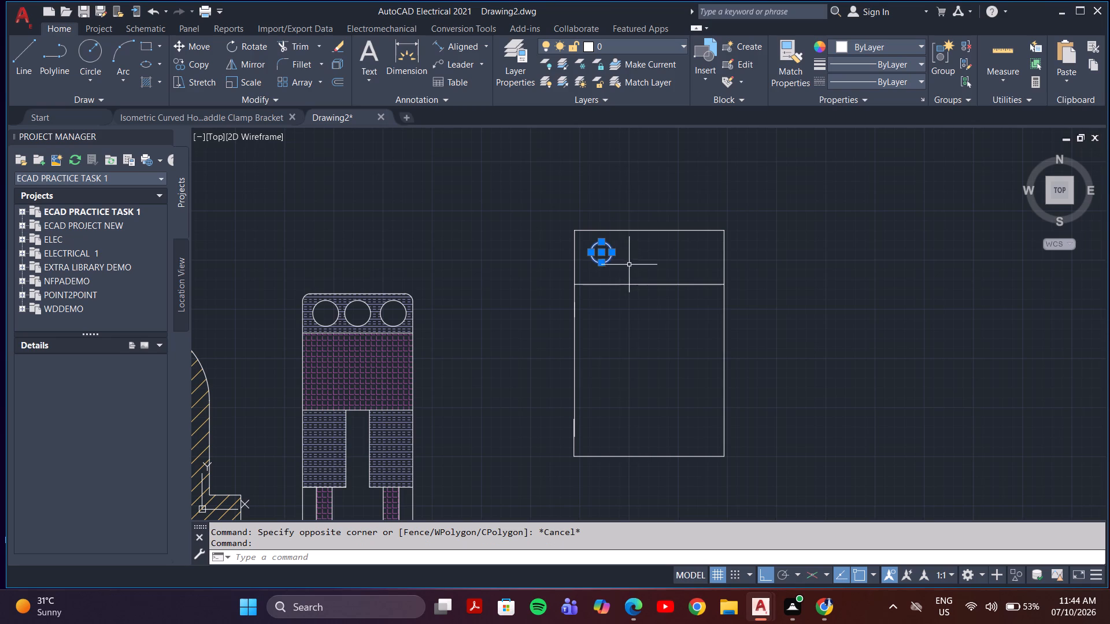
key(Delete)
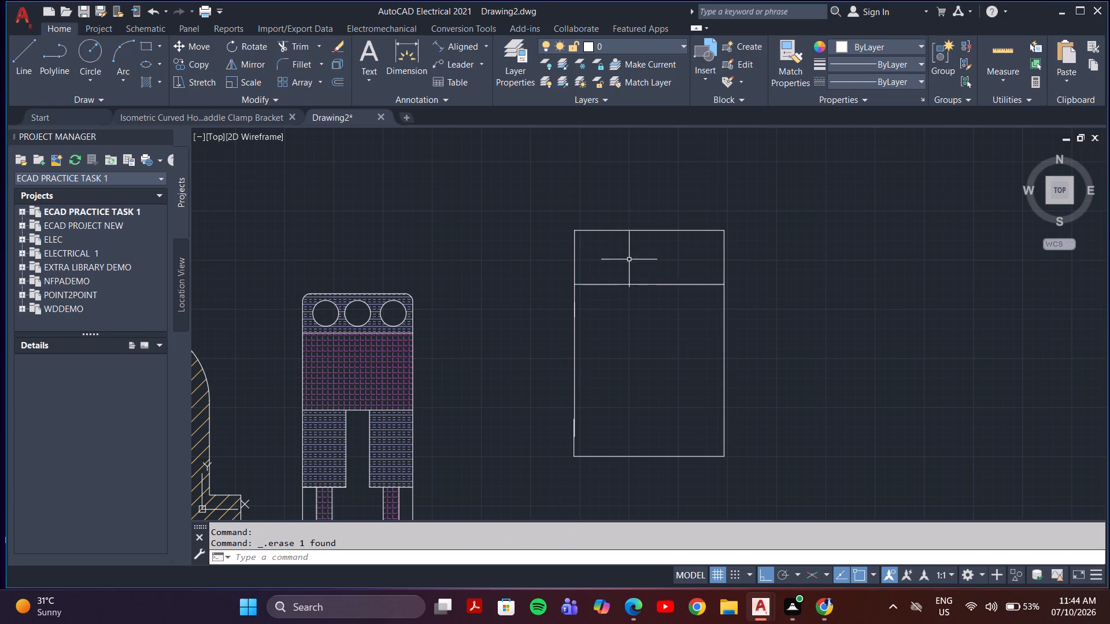
Draw a circle of about 4 mm radius near the left end of the rectangle's top band.
key(d)
key(BackSpace)
text(c)
key(space)
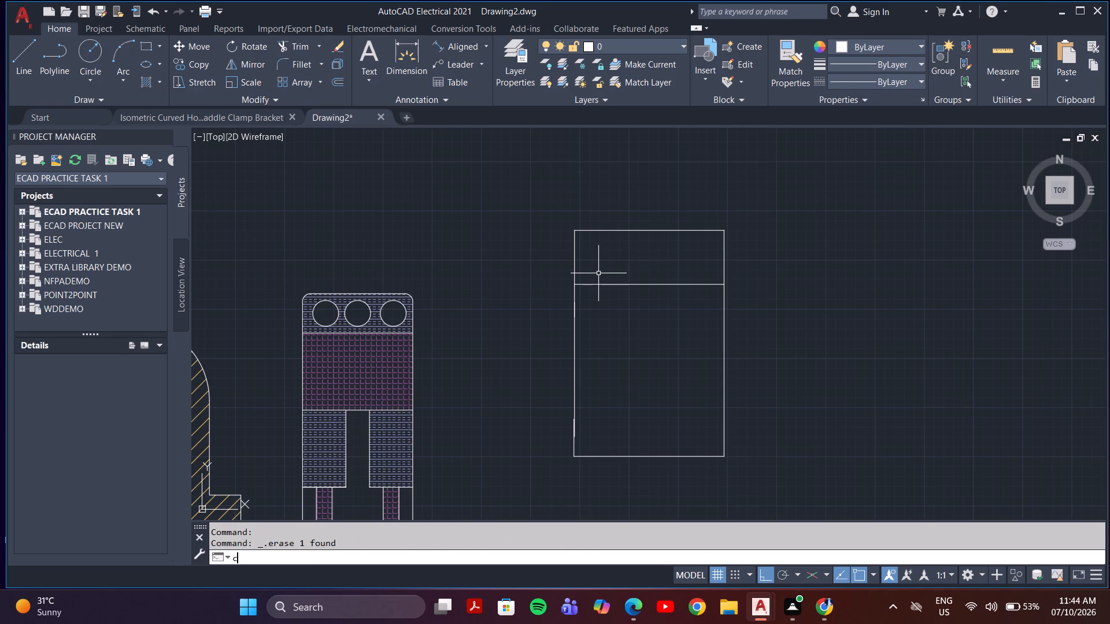
click(601, 255)
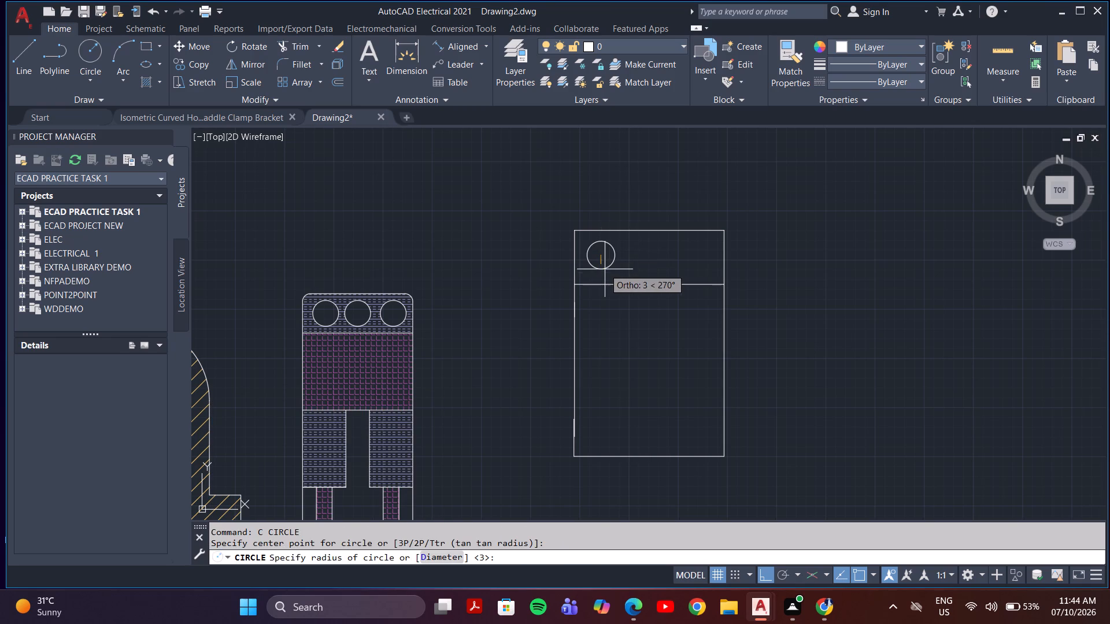
click(607, 270)
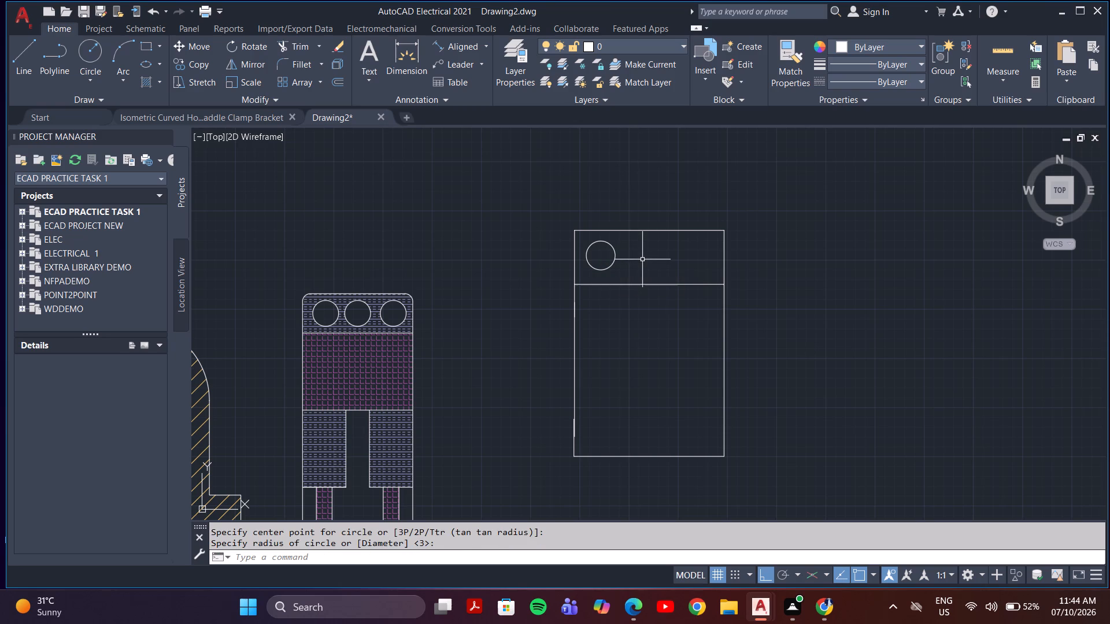
click(642, 259)
key(Escape)
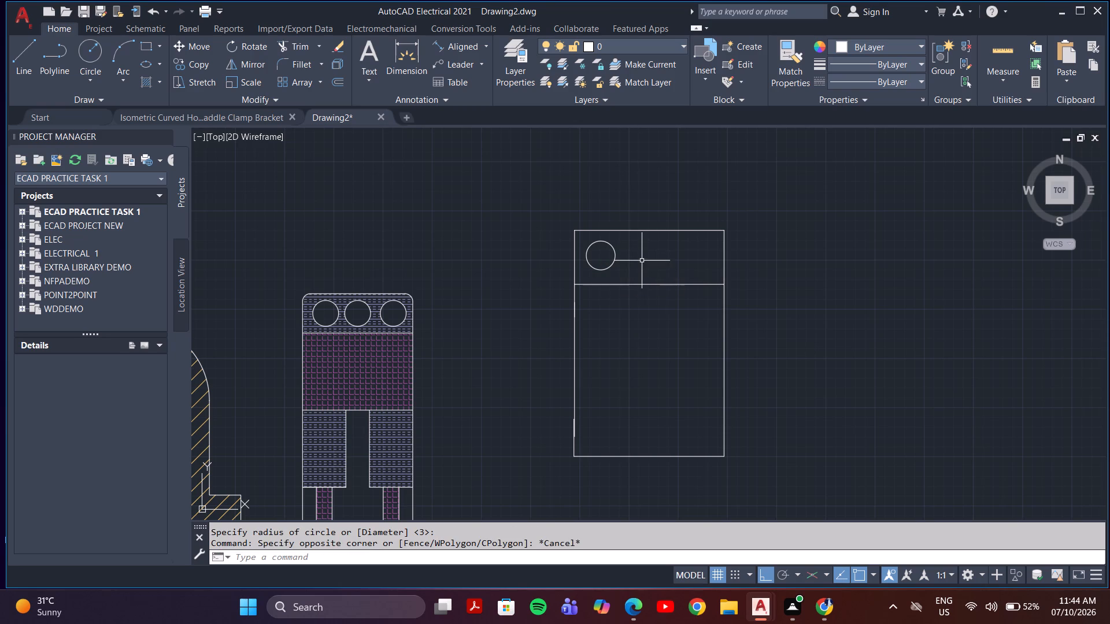
Draw a second, slightly smaller circle just right of the first one in the rectangle's top band.
text(c)
key(space)
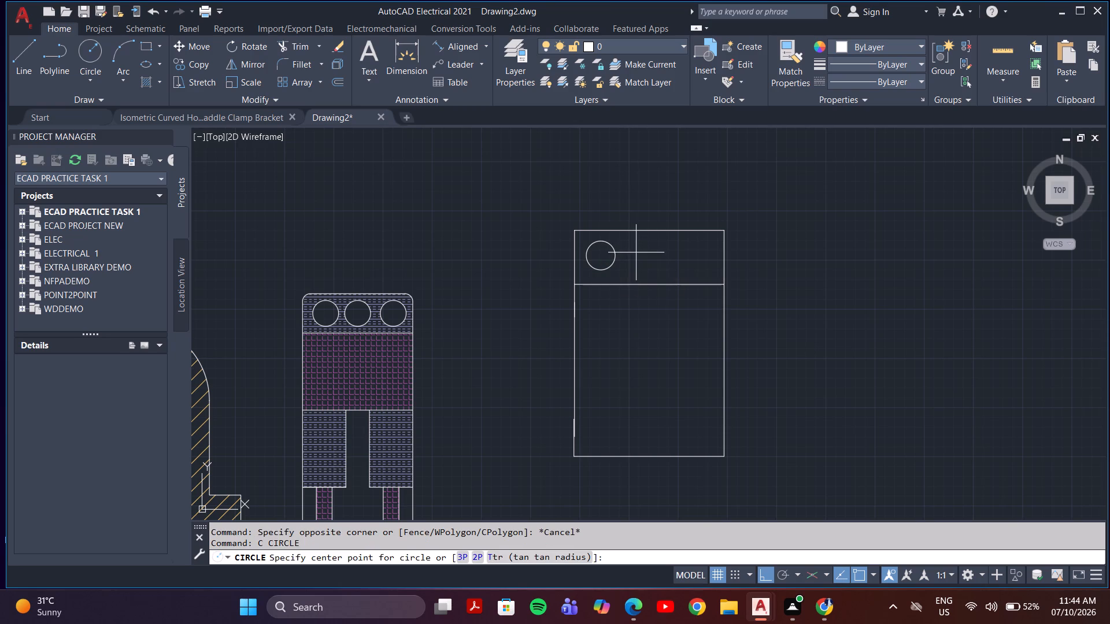
click(637, 255)
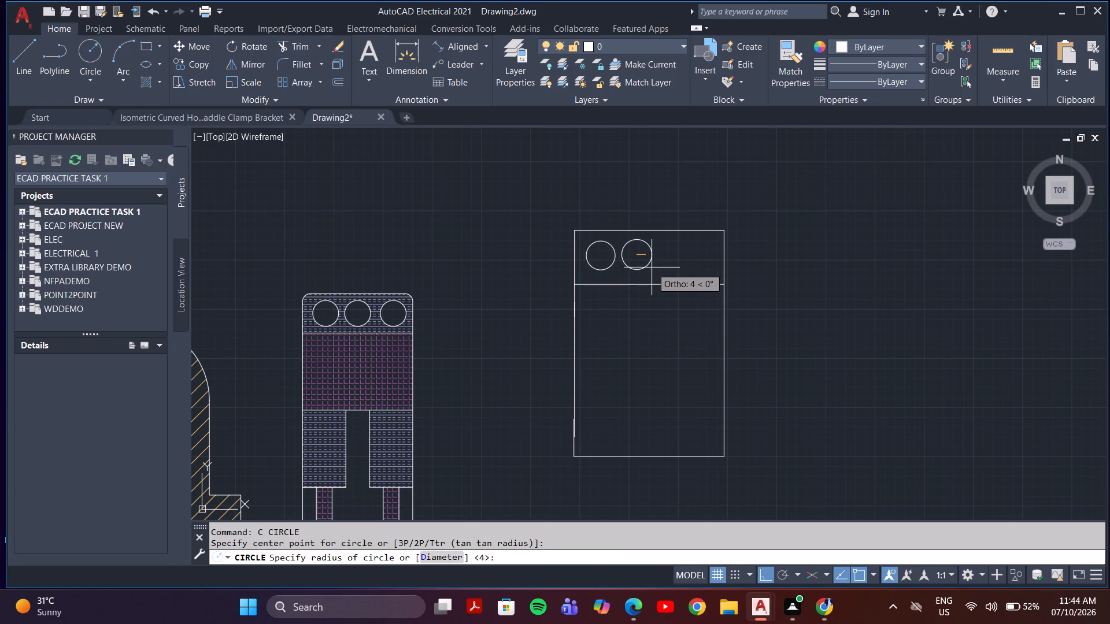
click(649, 263)
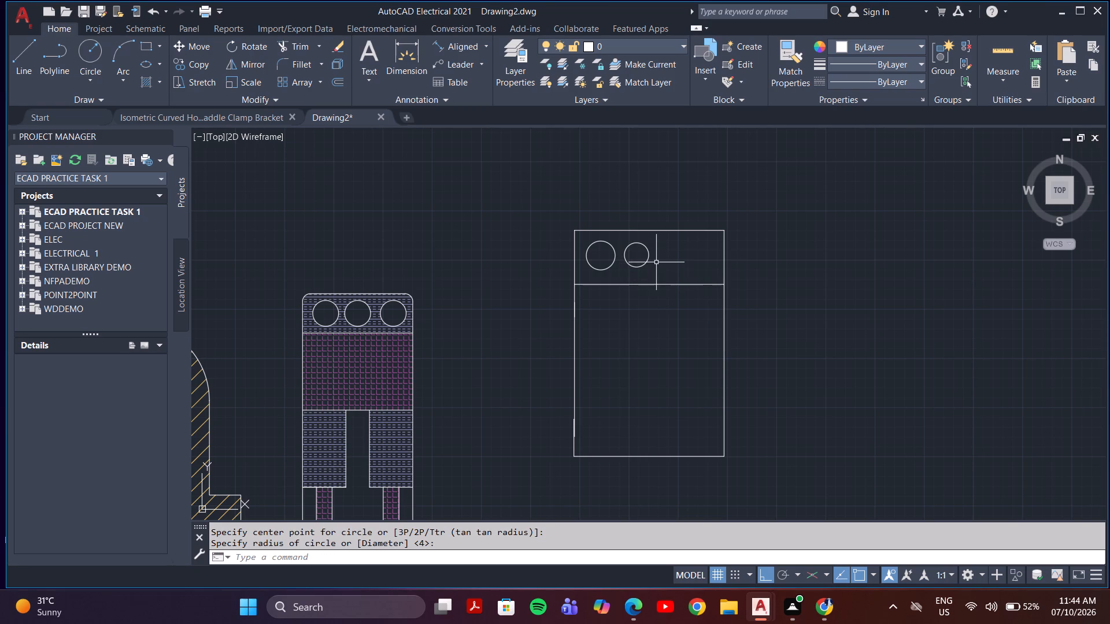
Delete the smaller second circle in the rectangle's top band.
key(Escape)
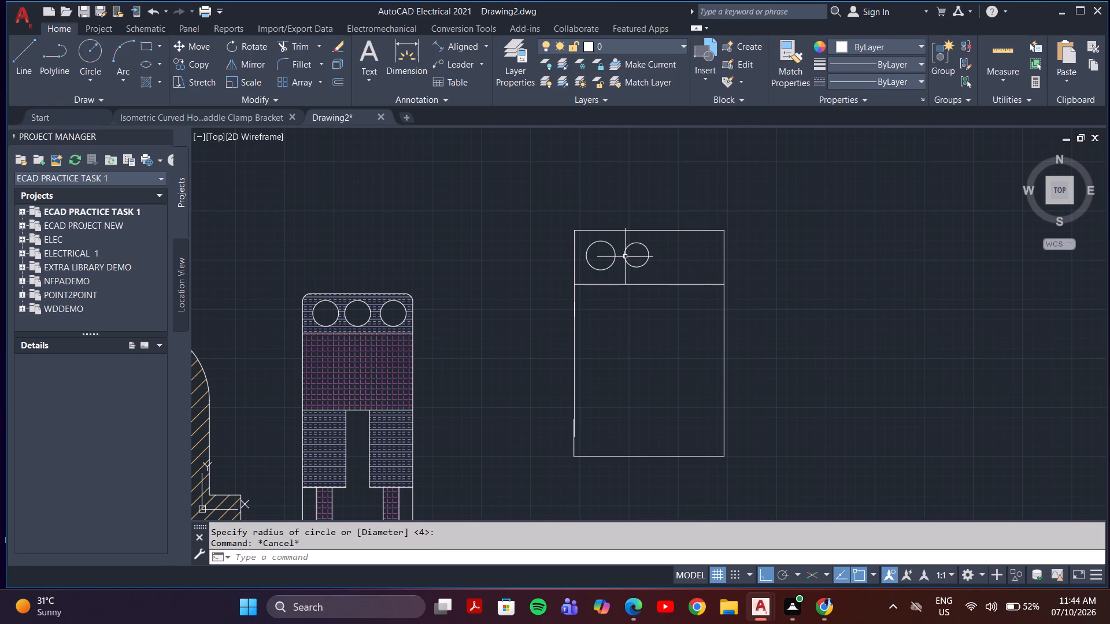
click(625, 257)
key(Delete)
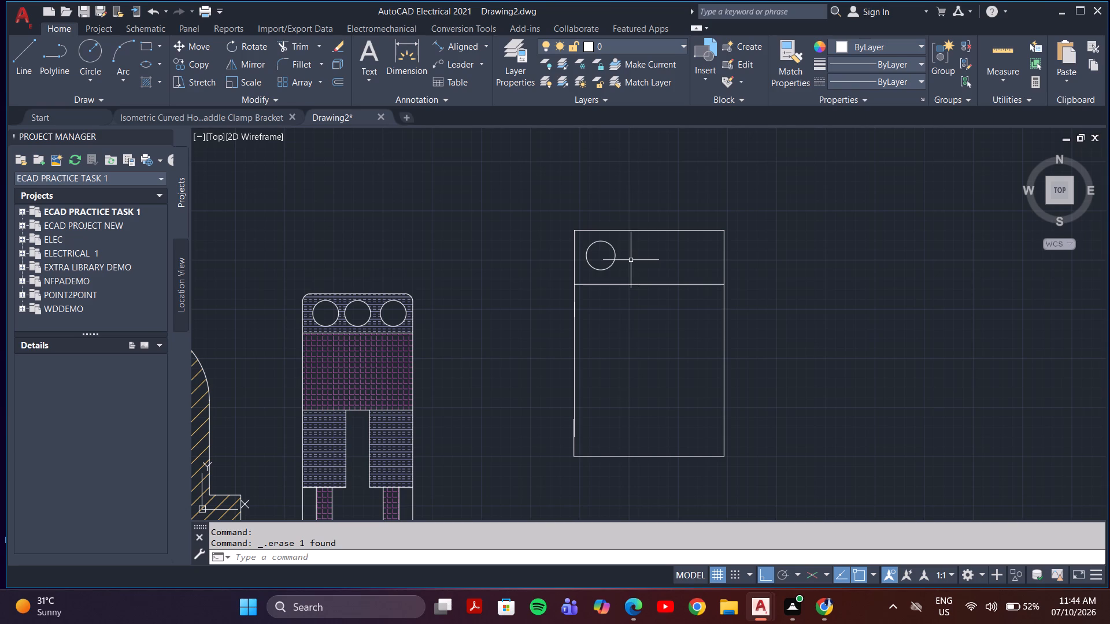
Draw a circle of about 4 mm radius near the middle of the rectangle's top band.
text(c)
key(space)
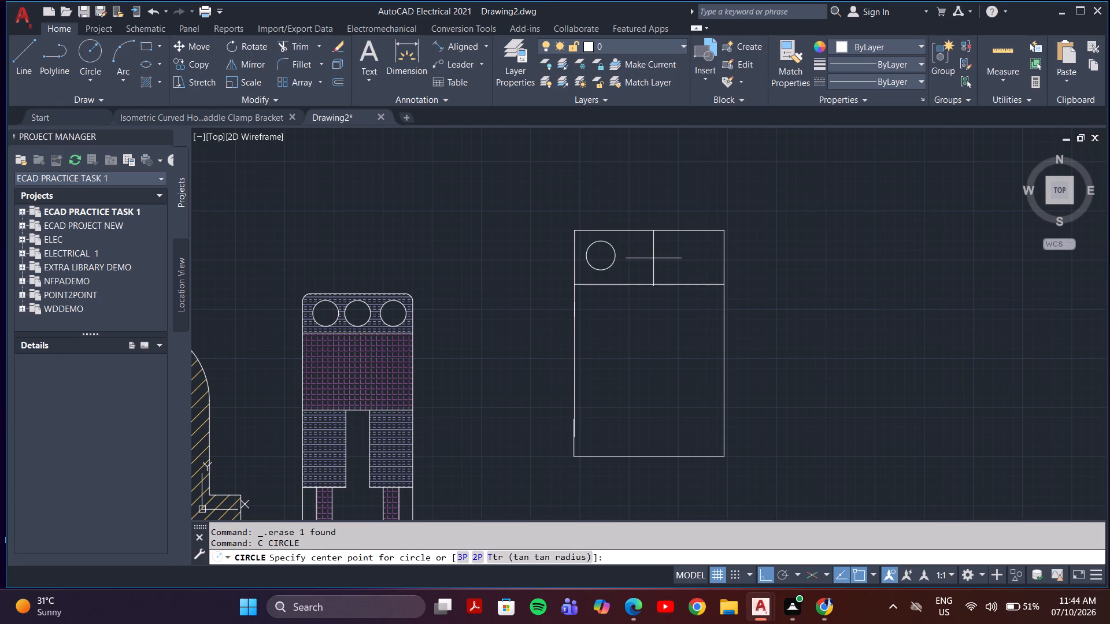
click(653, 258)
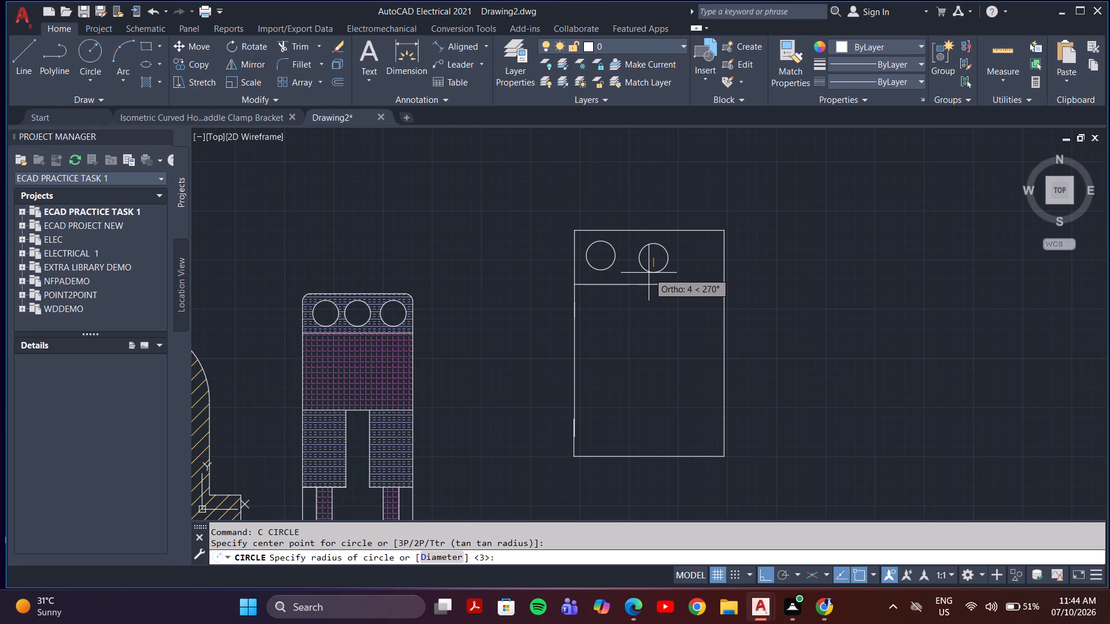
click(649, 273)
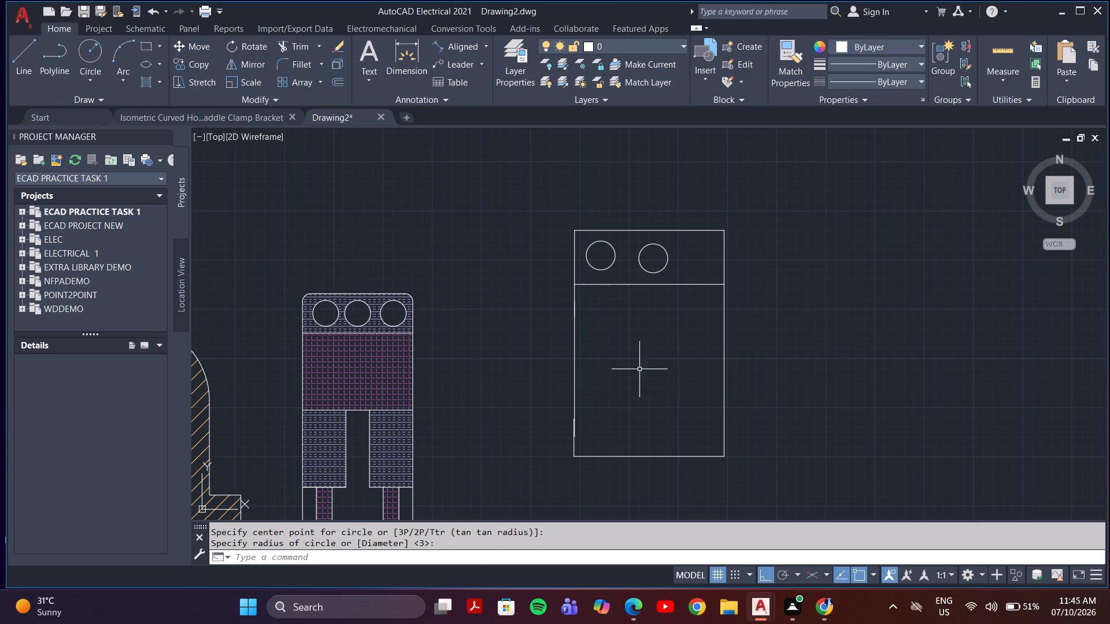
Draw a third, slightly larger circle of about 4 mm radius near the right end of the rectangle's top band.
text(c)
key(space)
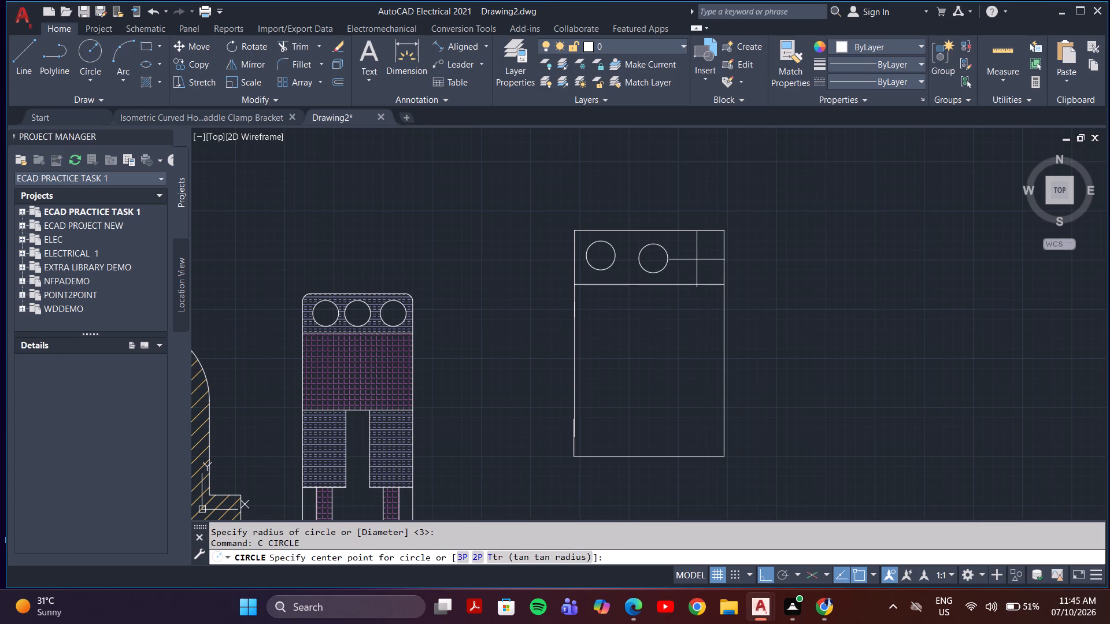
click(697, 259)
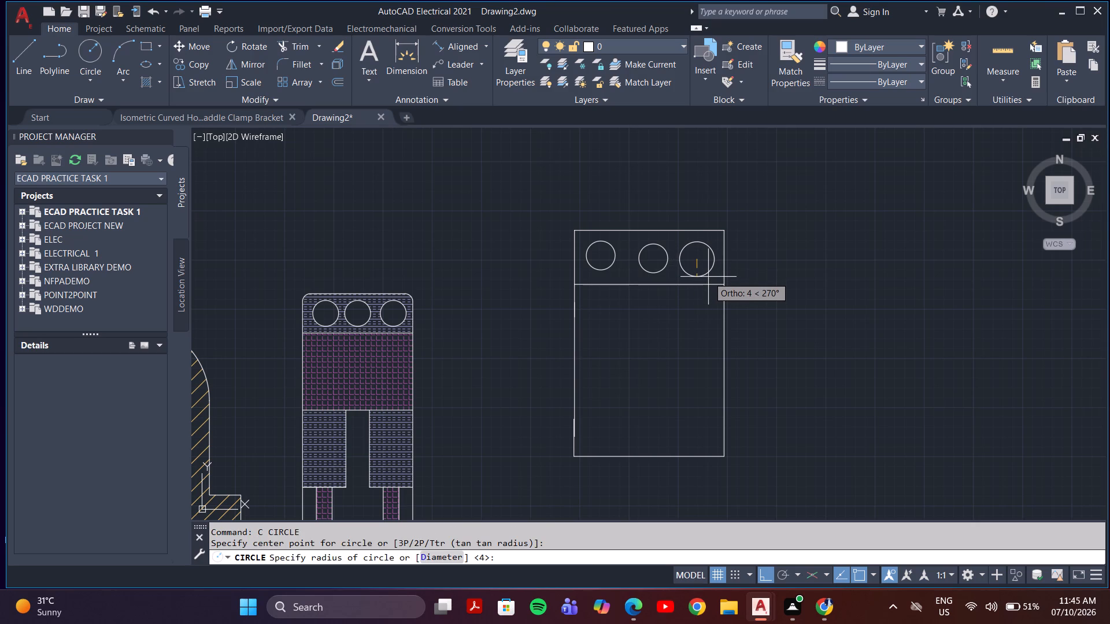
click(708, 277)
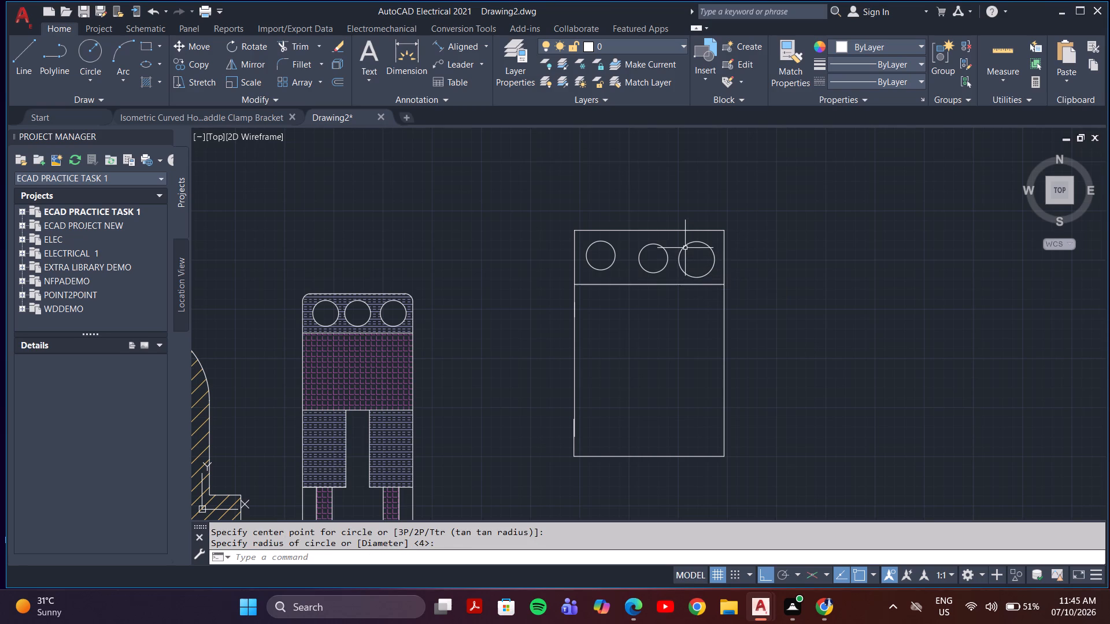
Delete all three circles in the rectangle's top band.
click(685, 248)
click(653, 246)
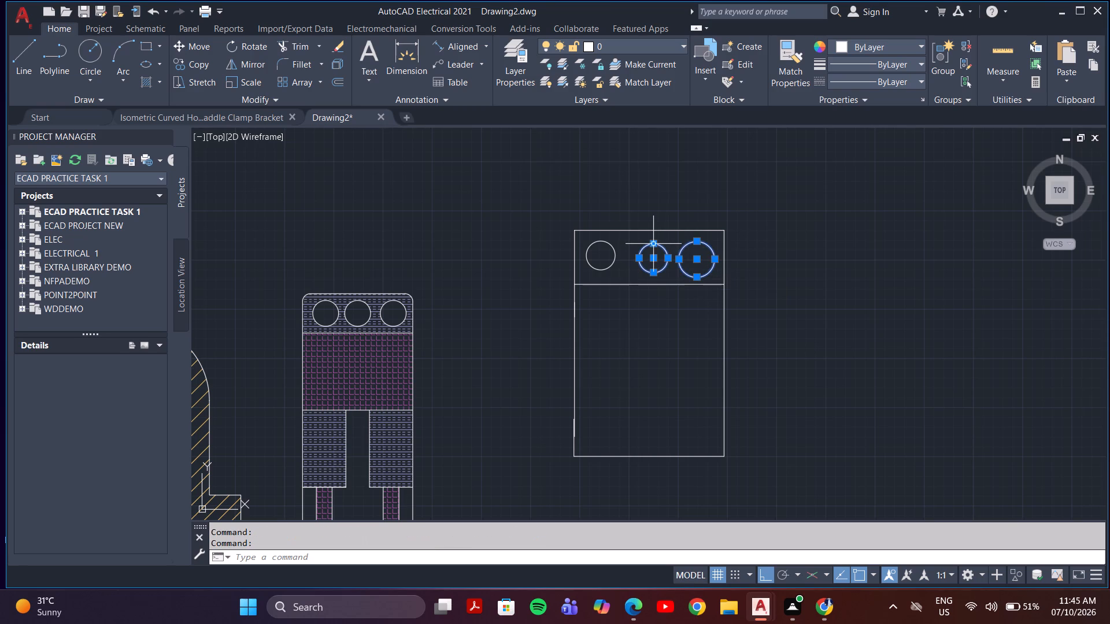
key(Delete)
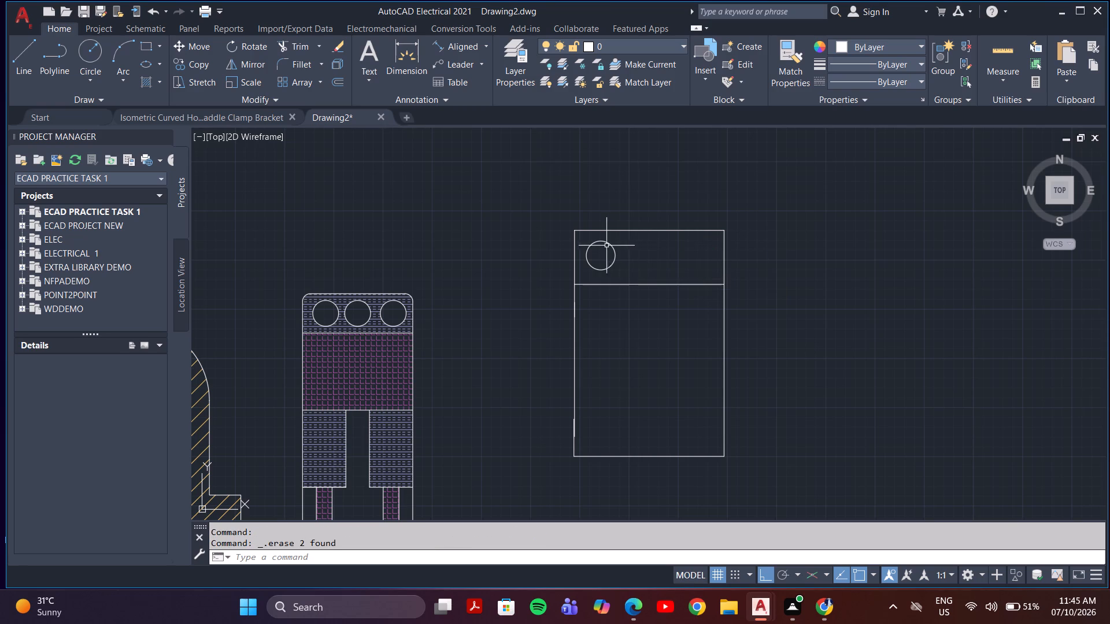
click(601, 243)
key(Delete)
key(Escape)
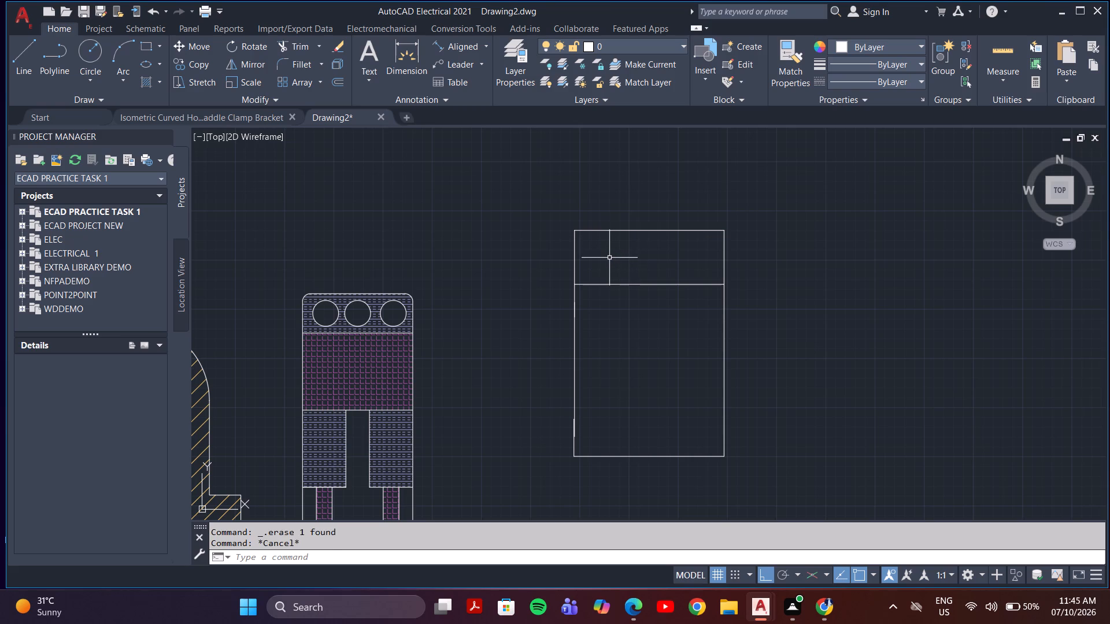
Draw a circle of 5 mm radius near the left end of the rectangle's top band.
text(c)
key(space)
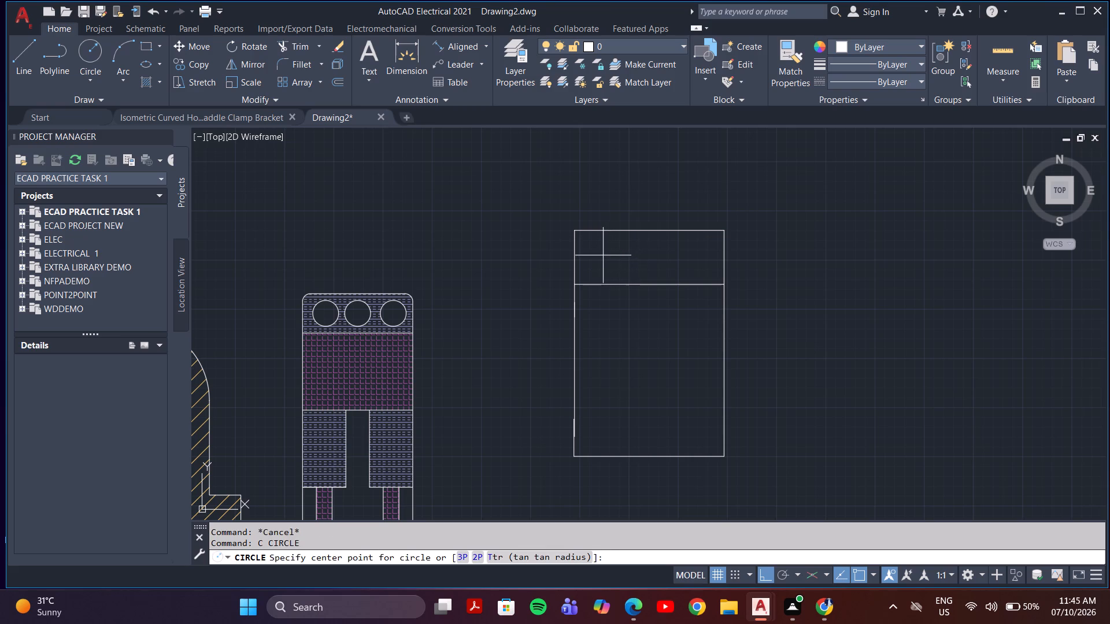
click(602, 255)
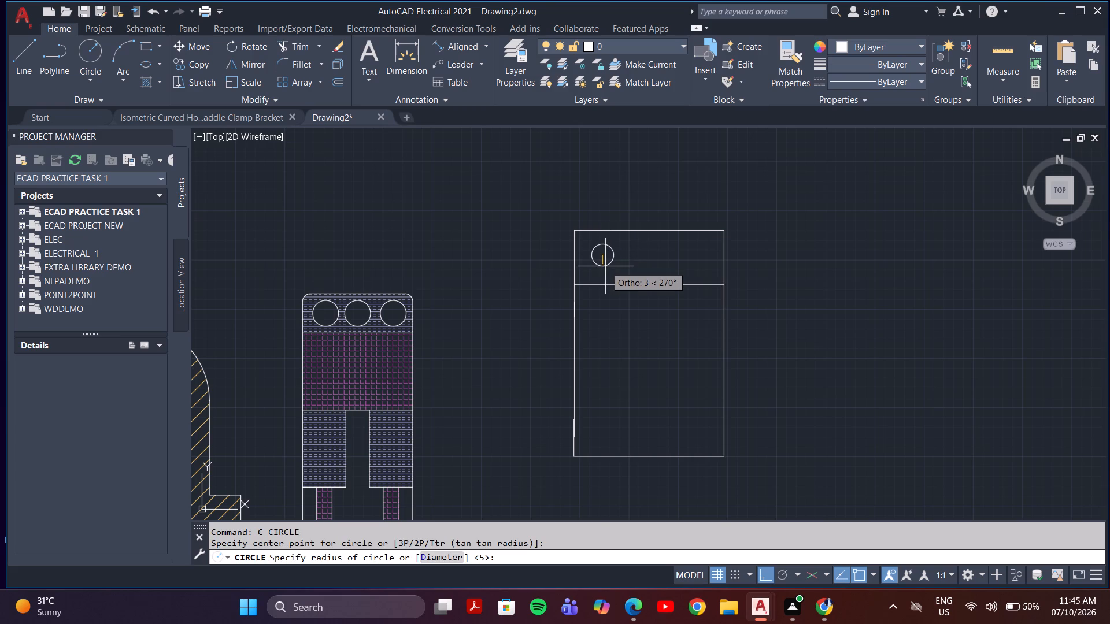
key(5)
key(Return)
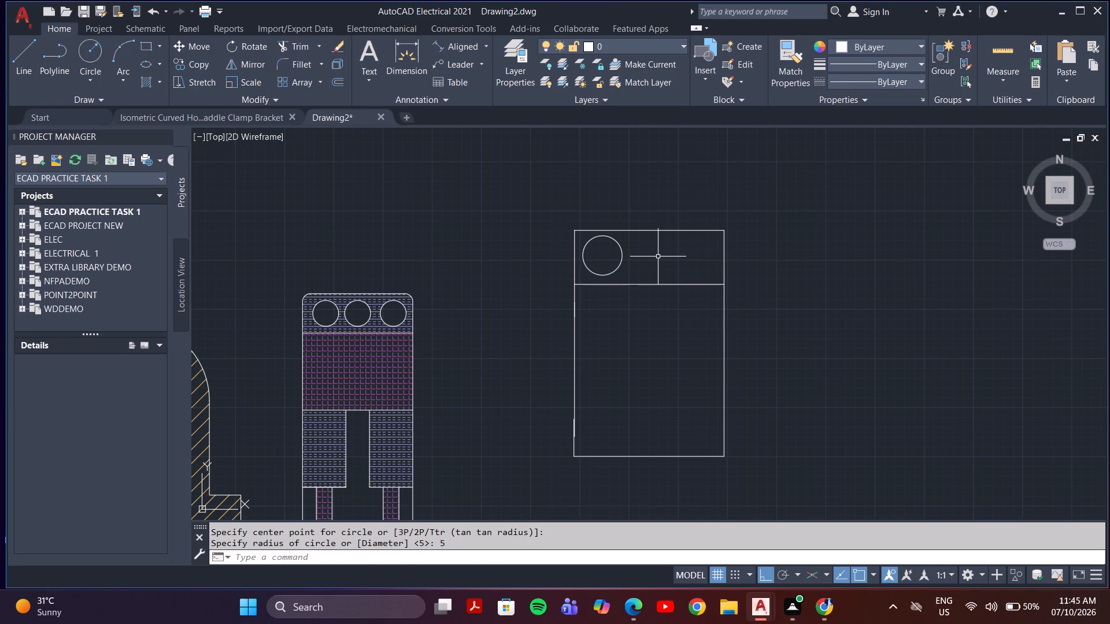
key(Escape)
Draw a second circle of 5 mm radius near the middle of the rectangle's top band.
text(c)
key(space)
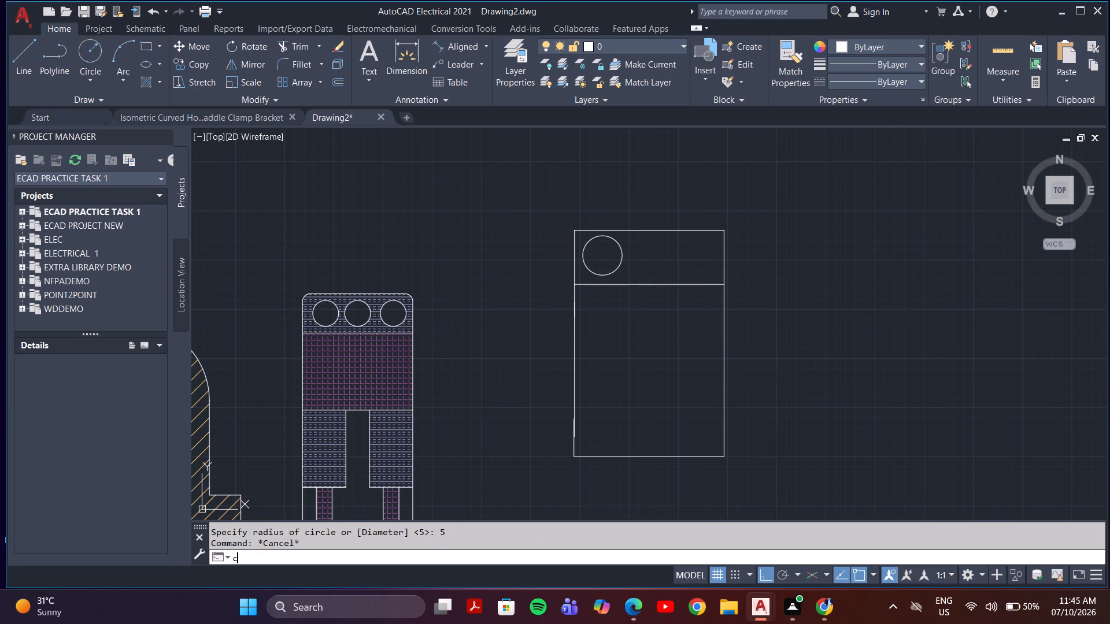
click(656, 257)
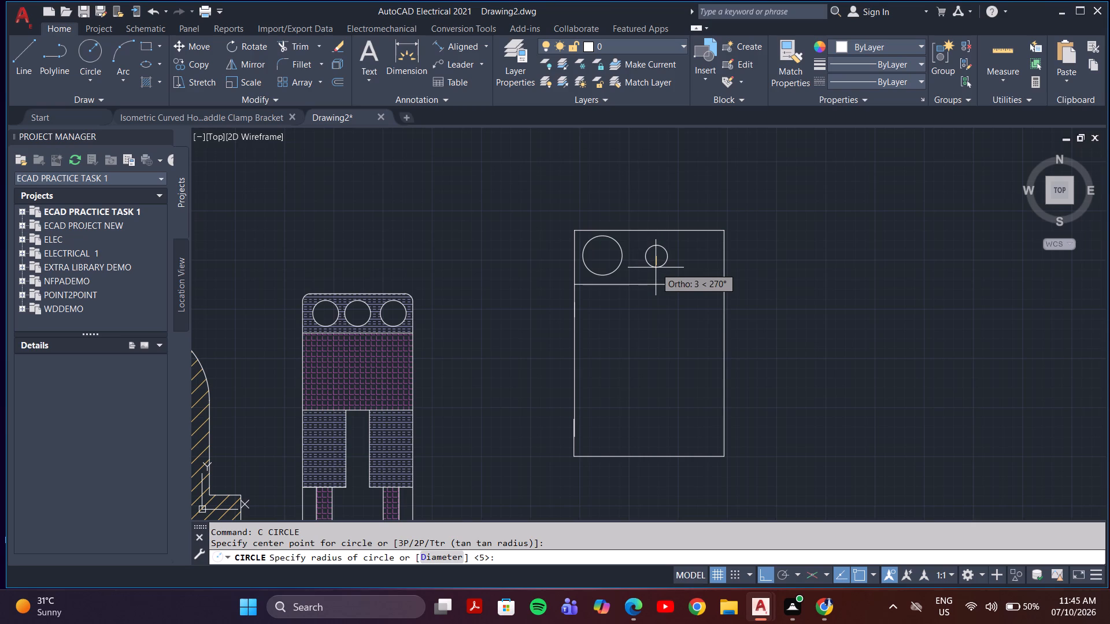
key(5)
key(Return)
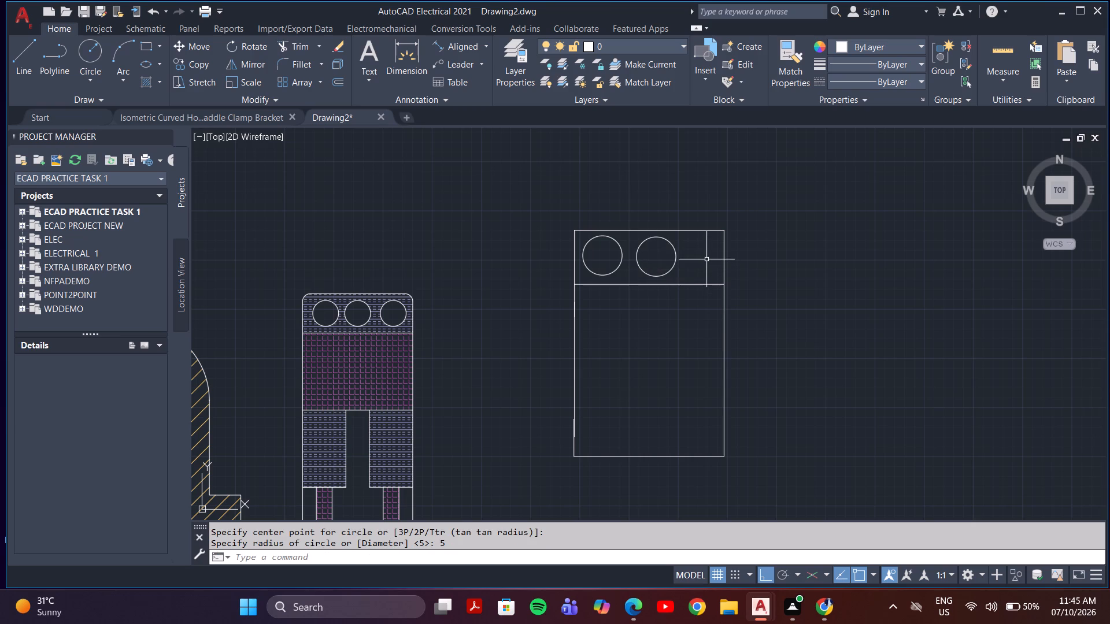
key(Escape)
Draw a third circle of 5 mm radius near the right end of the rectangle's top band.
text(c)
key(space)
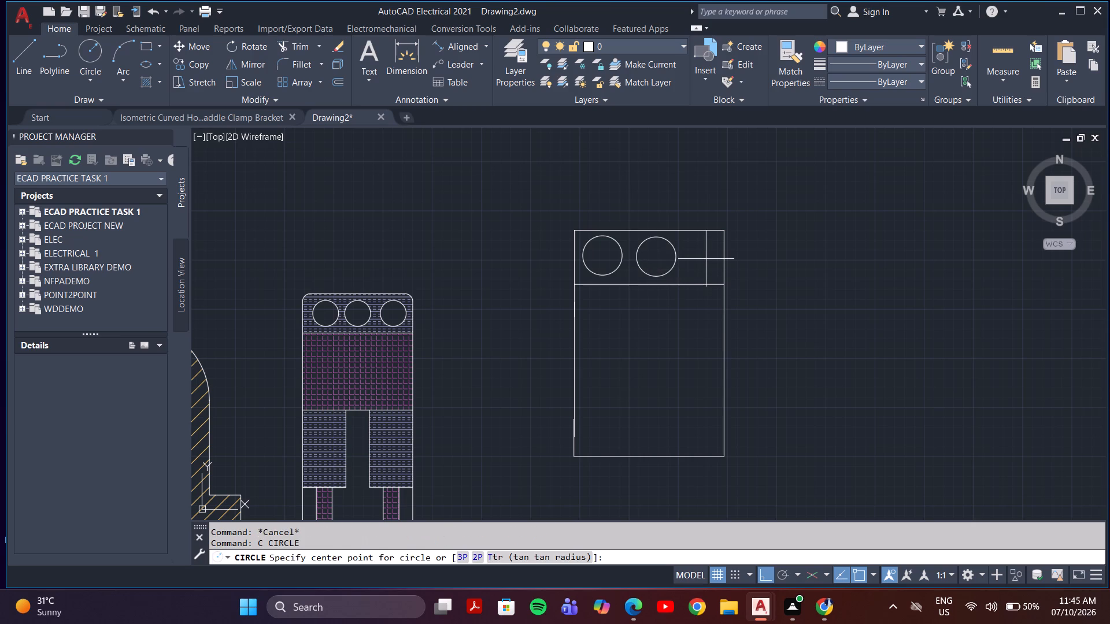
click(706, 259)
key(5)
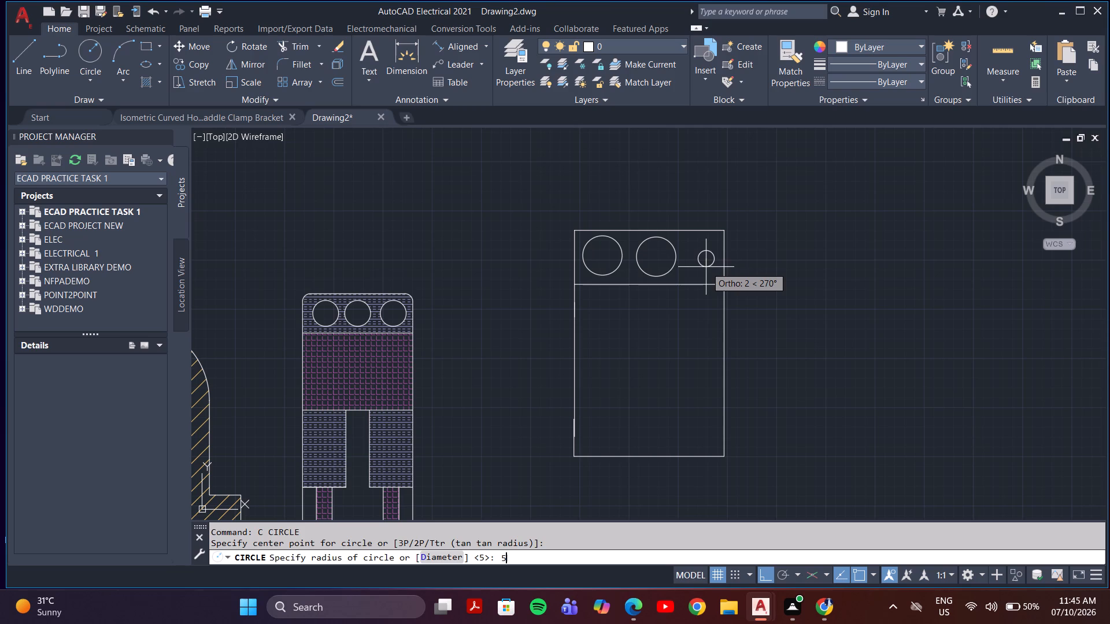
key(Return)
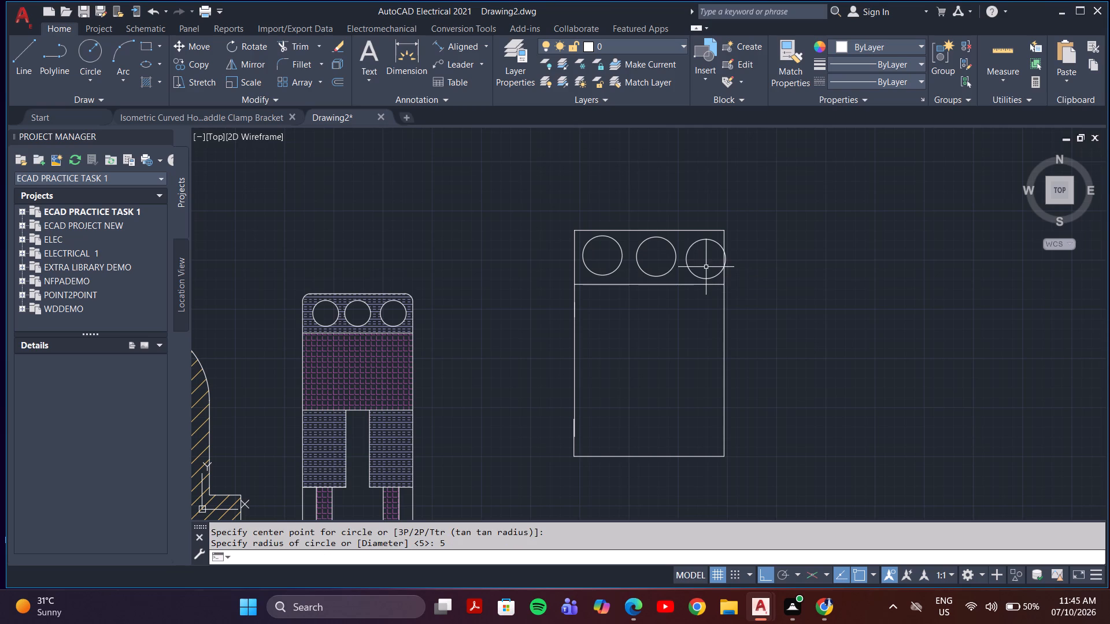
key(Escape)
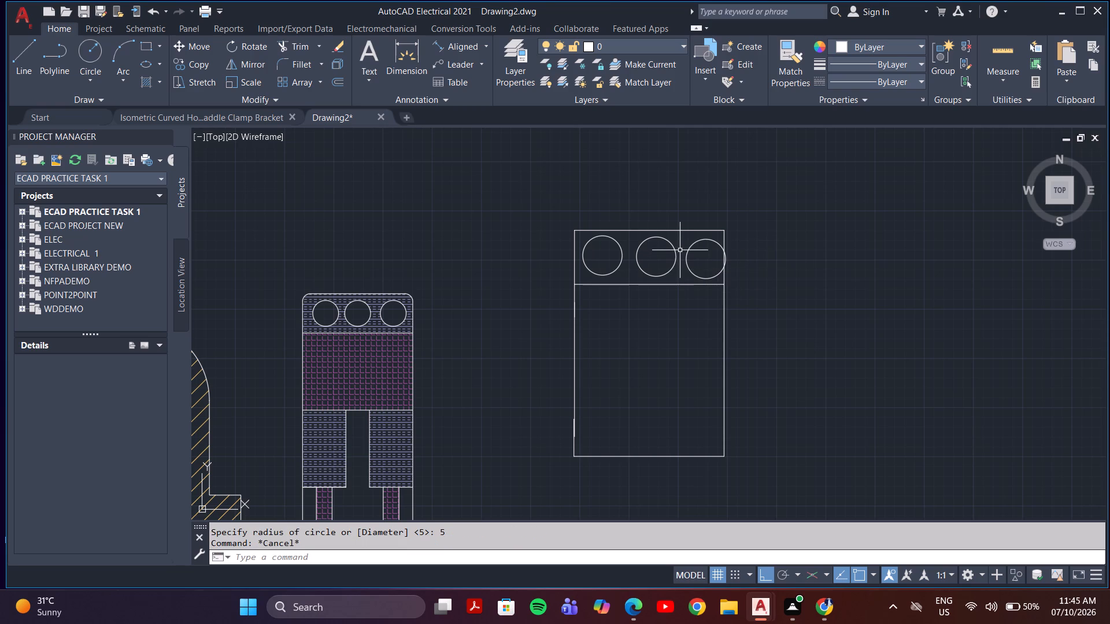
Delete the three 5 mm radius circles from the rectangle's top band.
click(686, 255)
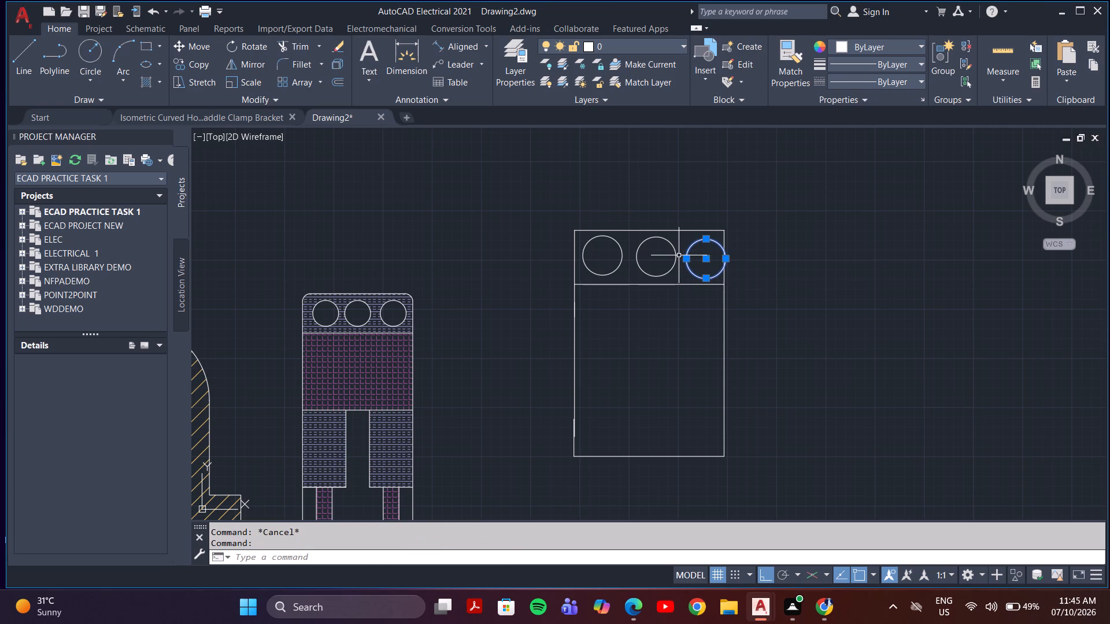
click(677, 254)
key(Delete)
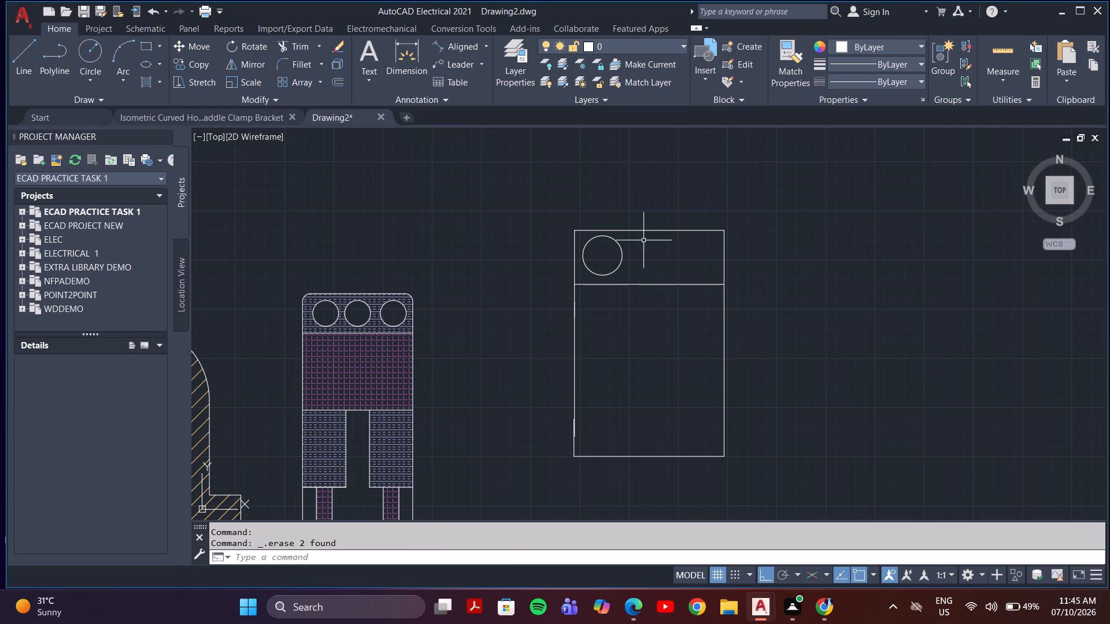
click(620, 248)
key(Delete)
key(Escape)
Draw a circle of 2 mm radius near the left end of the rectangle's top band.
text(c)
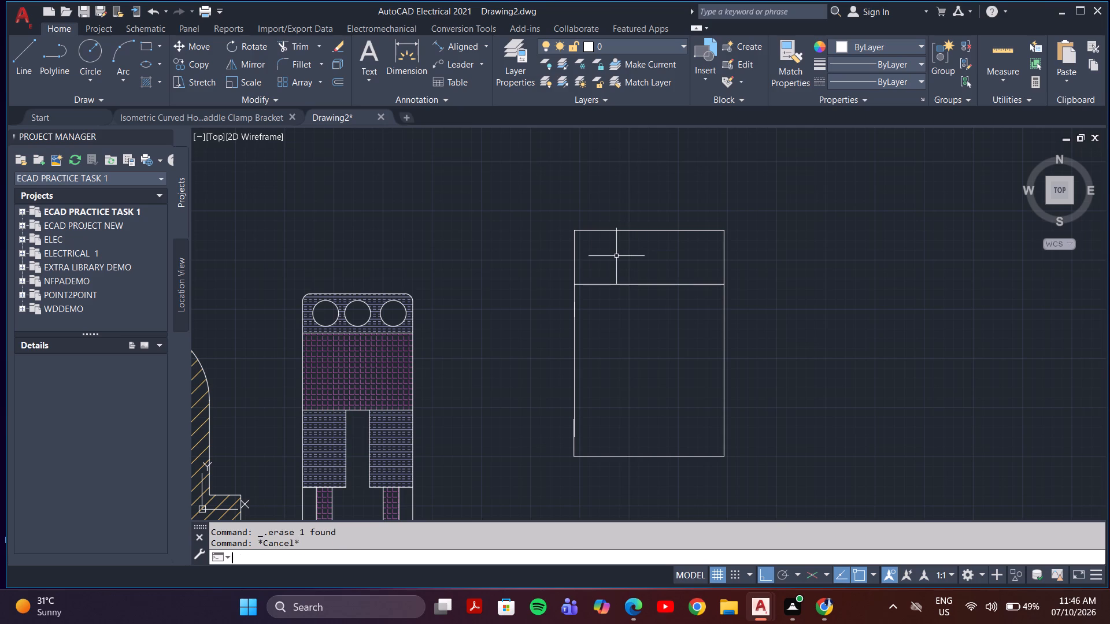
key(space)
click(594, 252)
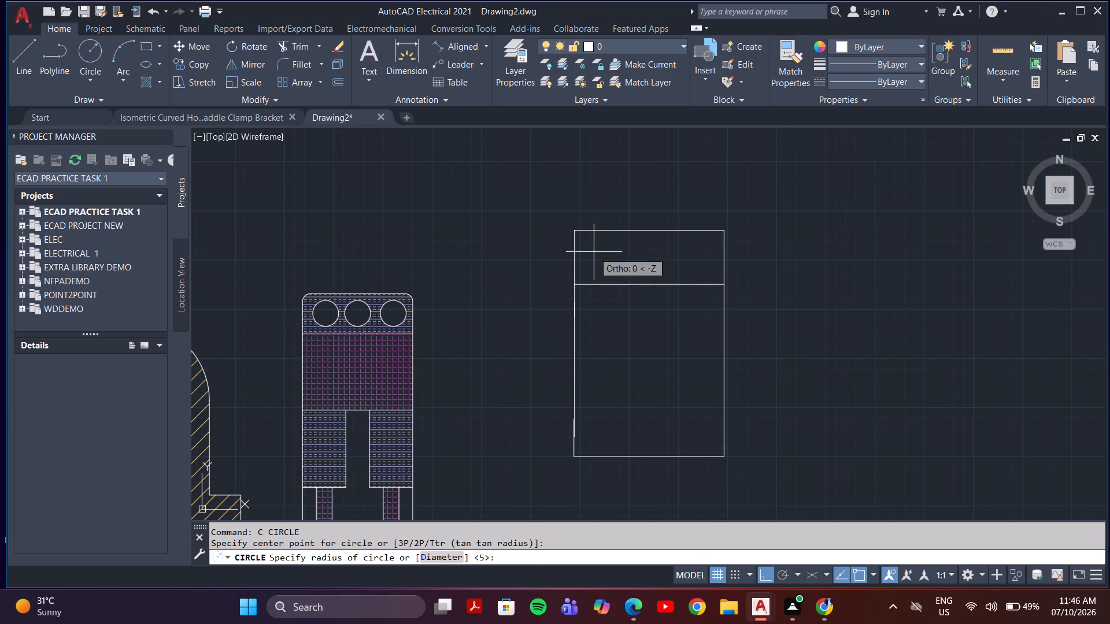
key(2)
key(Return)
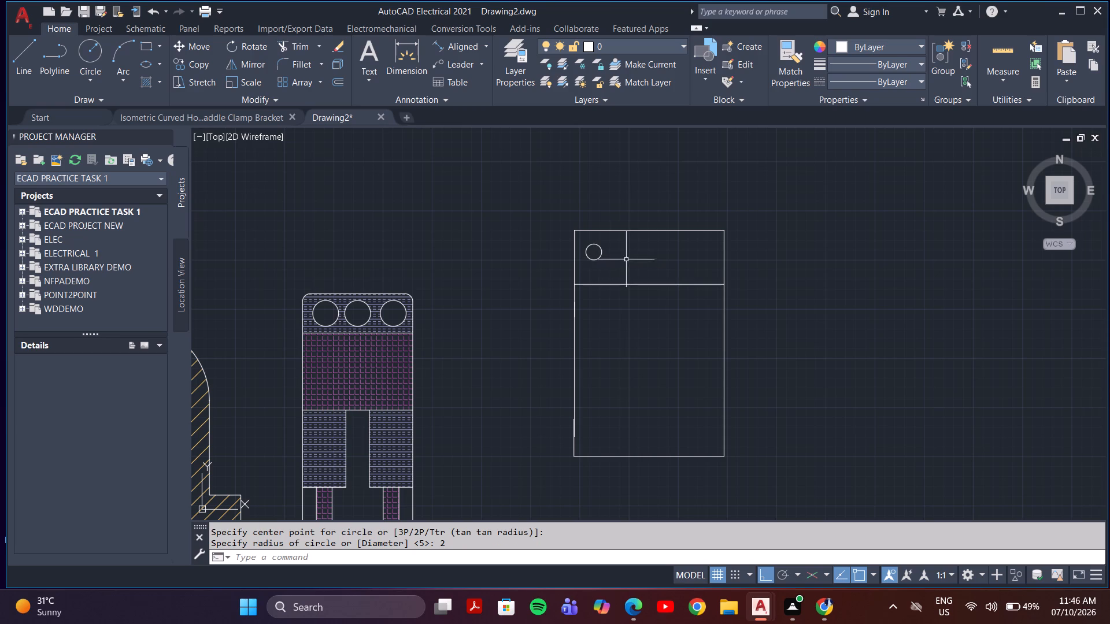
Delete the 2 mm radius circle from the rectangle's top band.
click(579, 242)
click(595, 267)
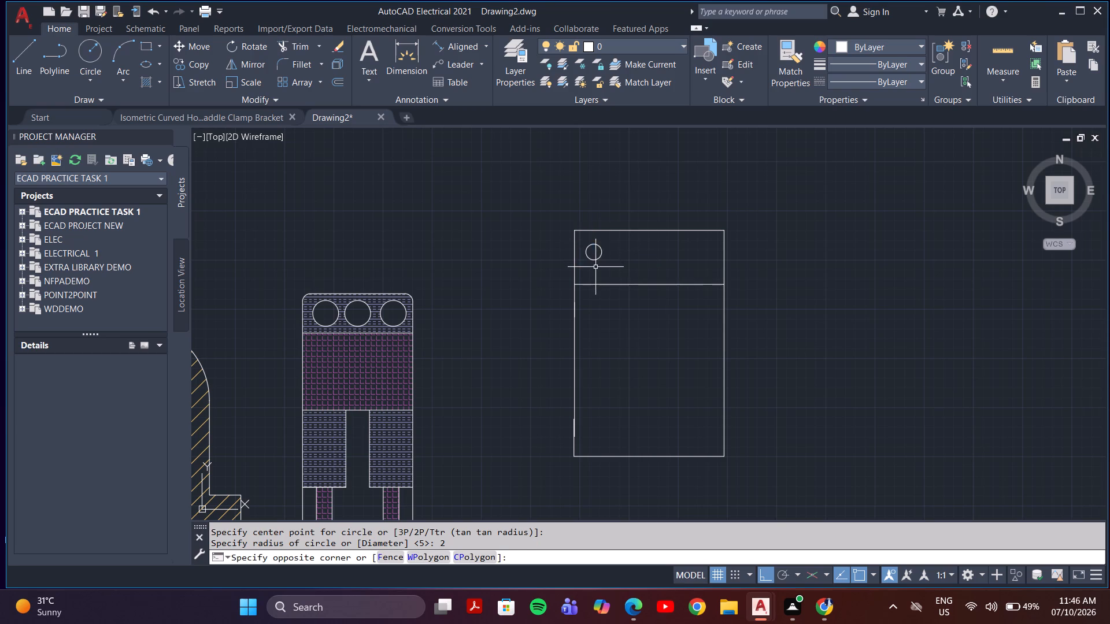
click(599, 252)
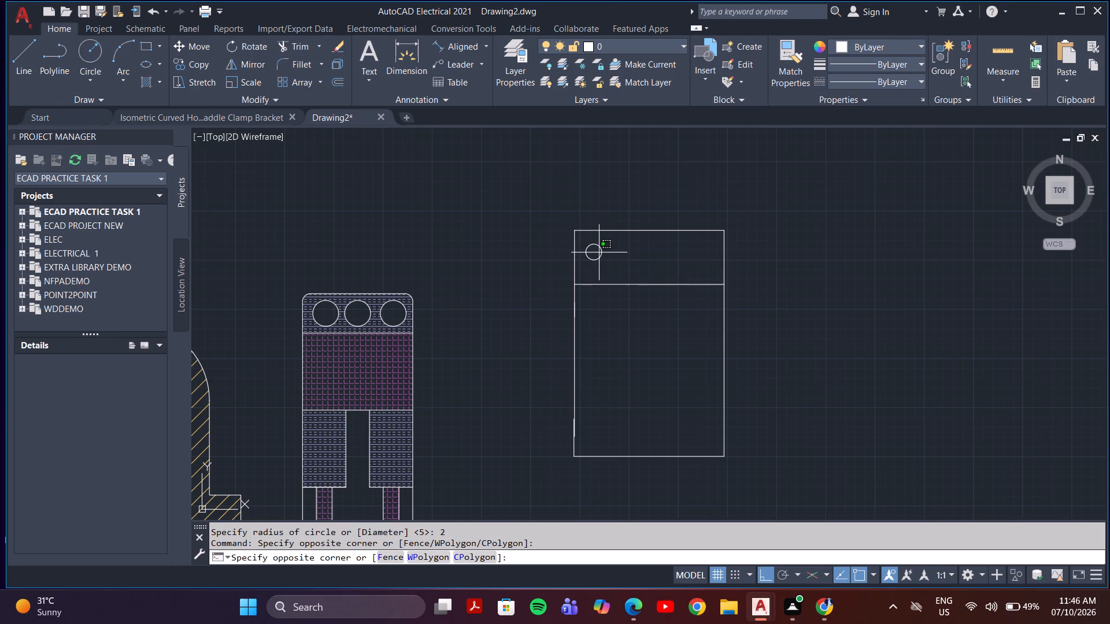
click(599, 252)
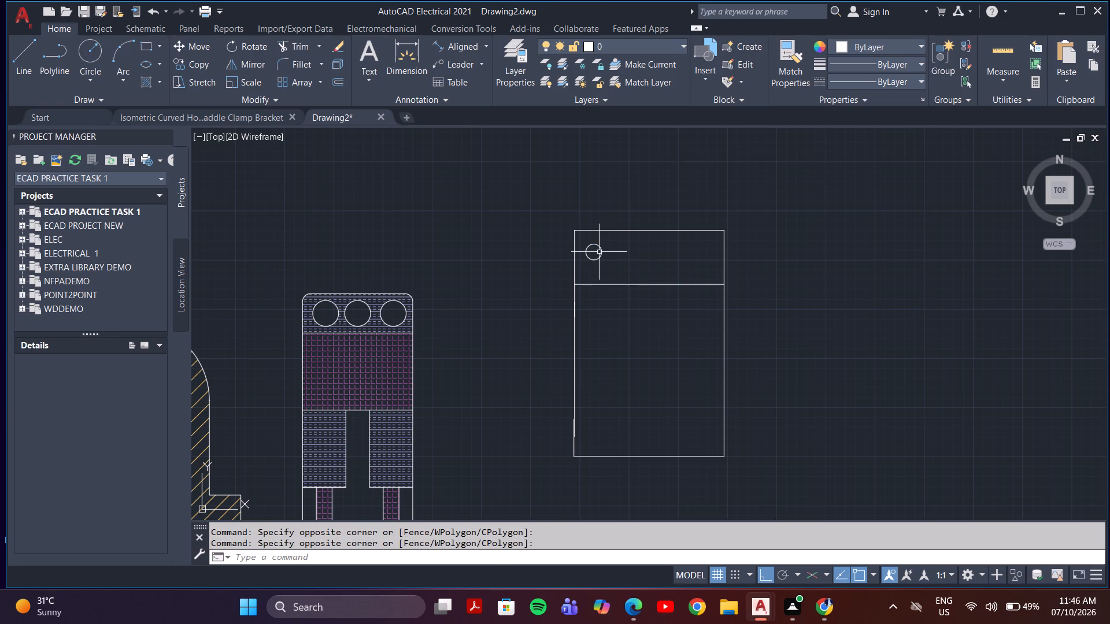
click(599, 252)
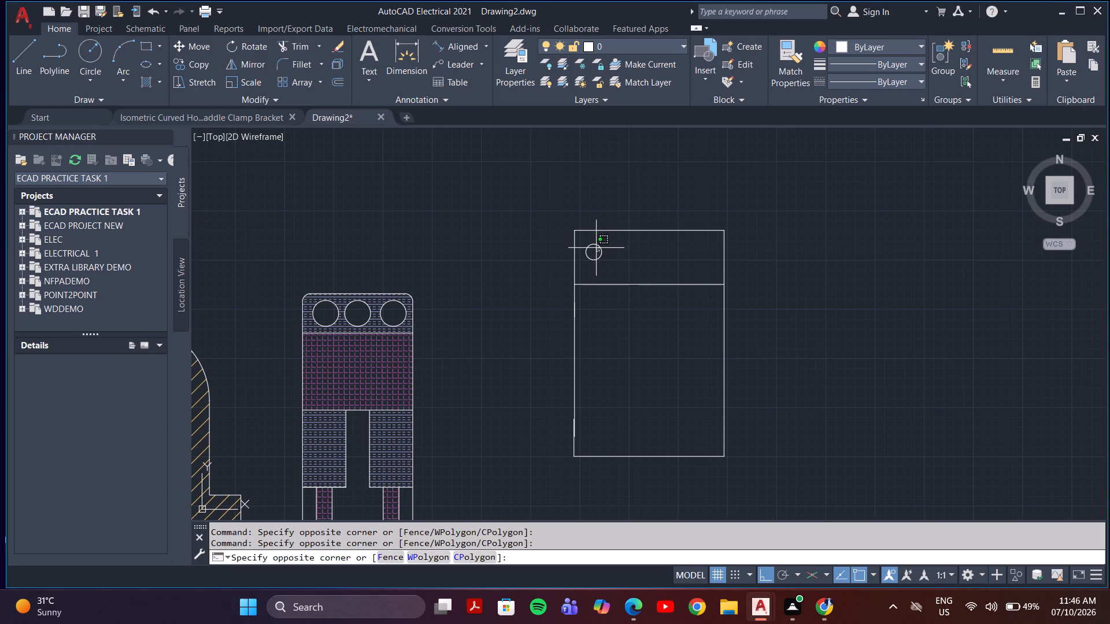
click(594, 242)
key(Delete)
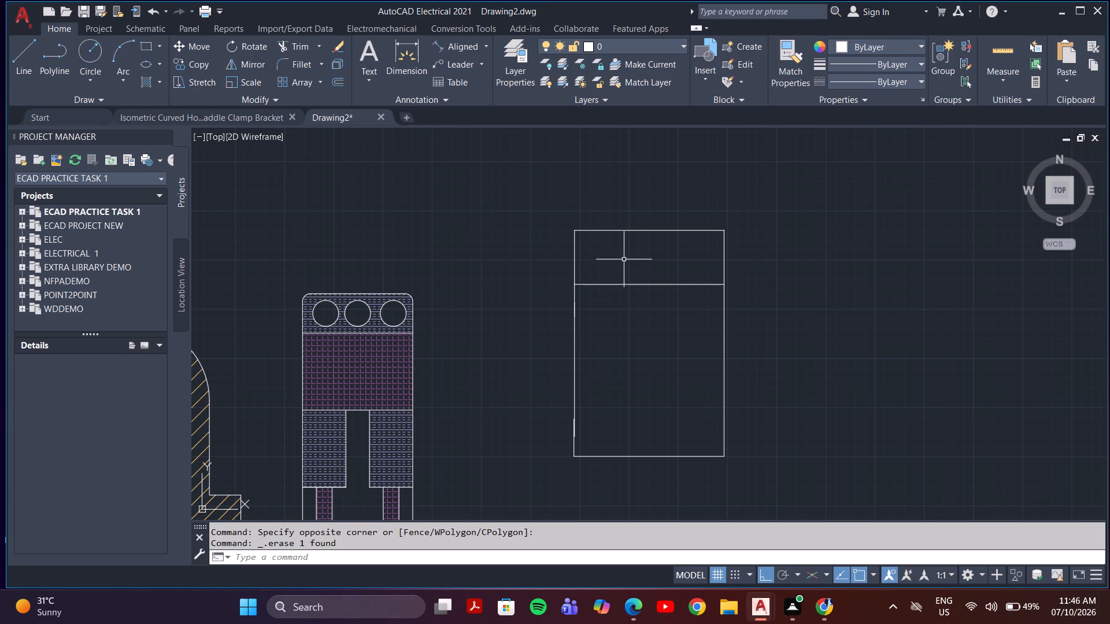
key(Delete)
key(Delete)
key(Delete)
Draw a circle of 3 mm radius near the left end of the rectangle's top band.
key(c)
key(space)
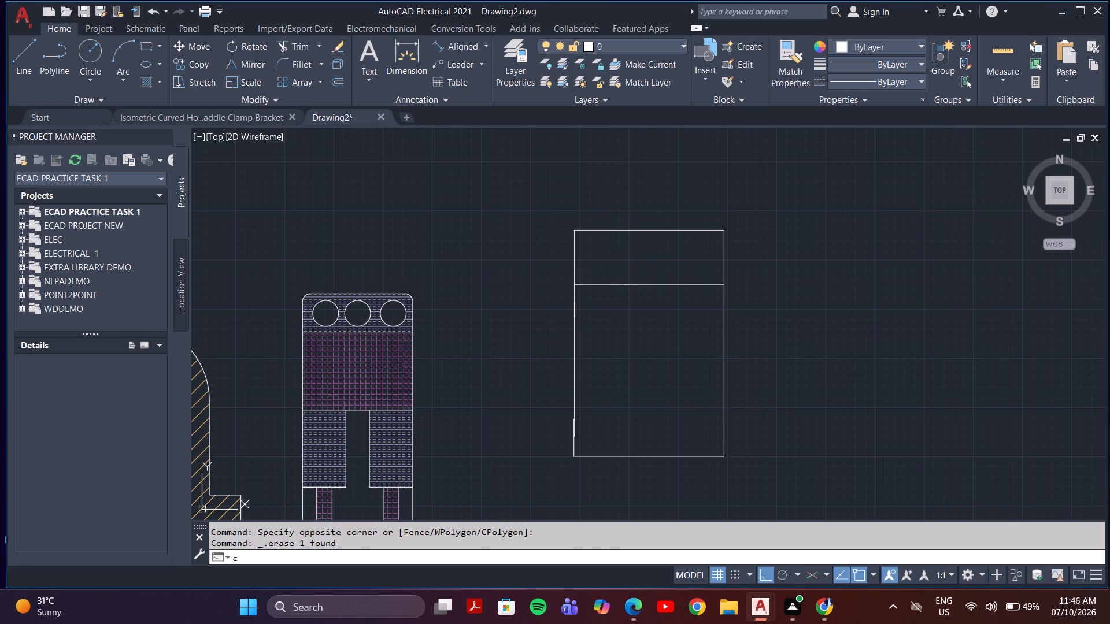
click(593, 254)
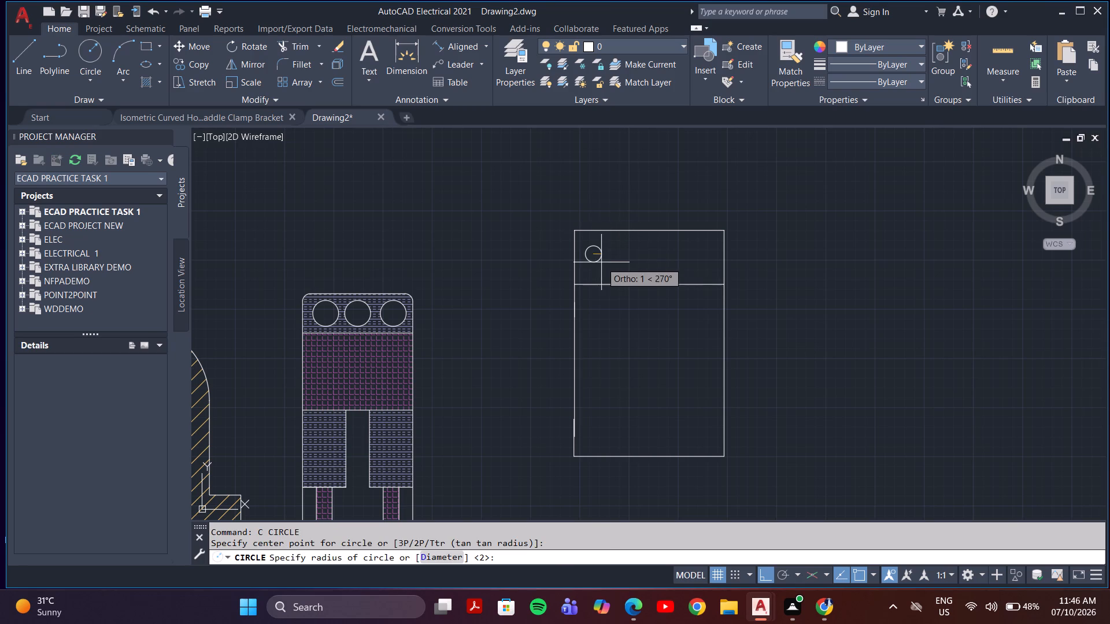
key(3)
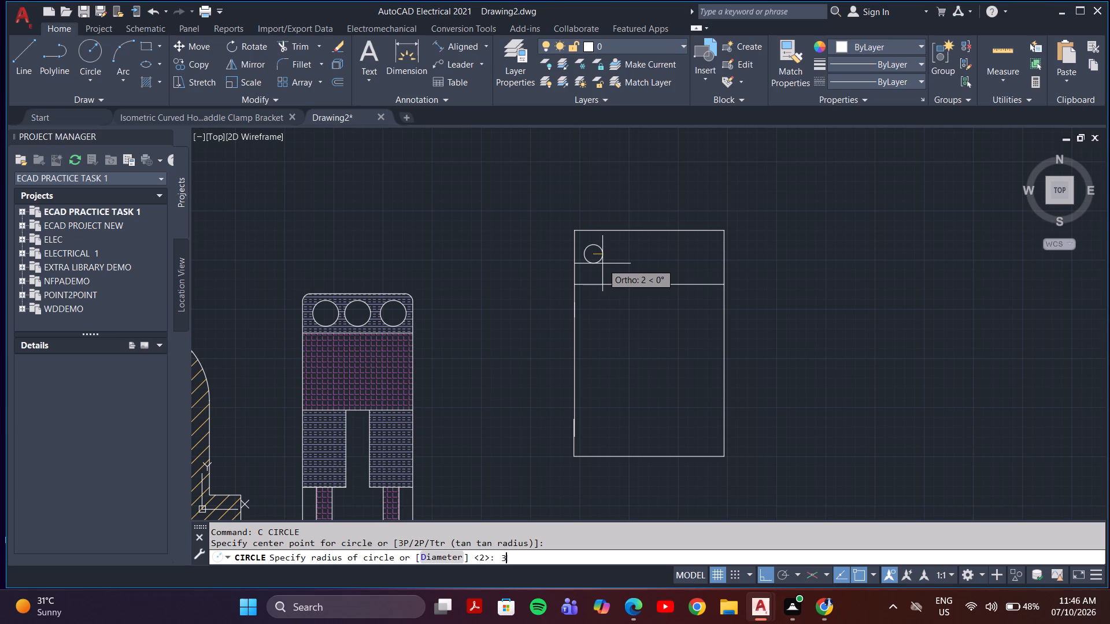
key(Return)
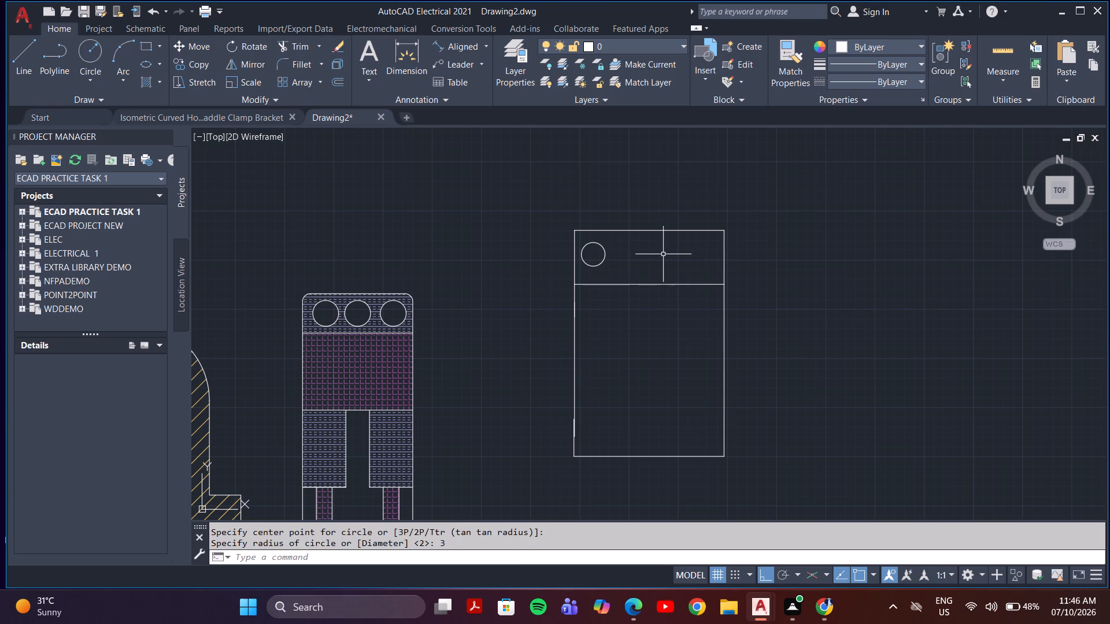
key(Escape)
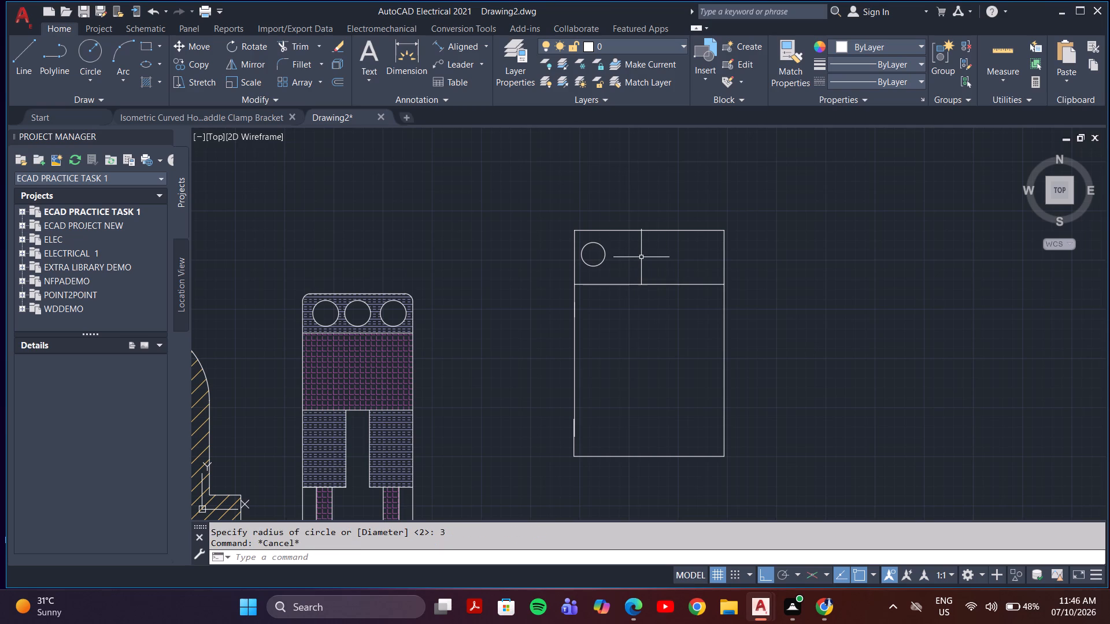
Draw a second circle of 3 mm radius near the middle of the rectangle's top band.
text(c)
key(space)
click(641, 257)
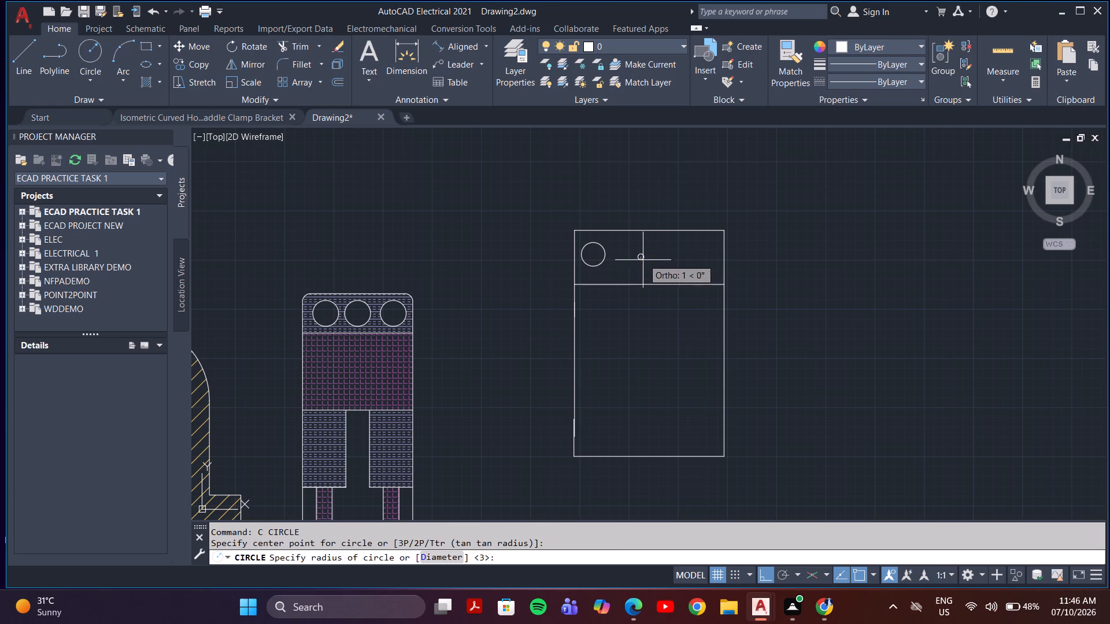
key(3)
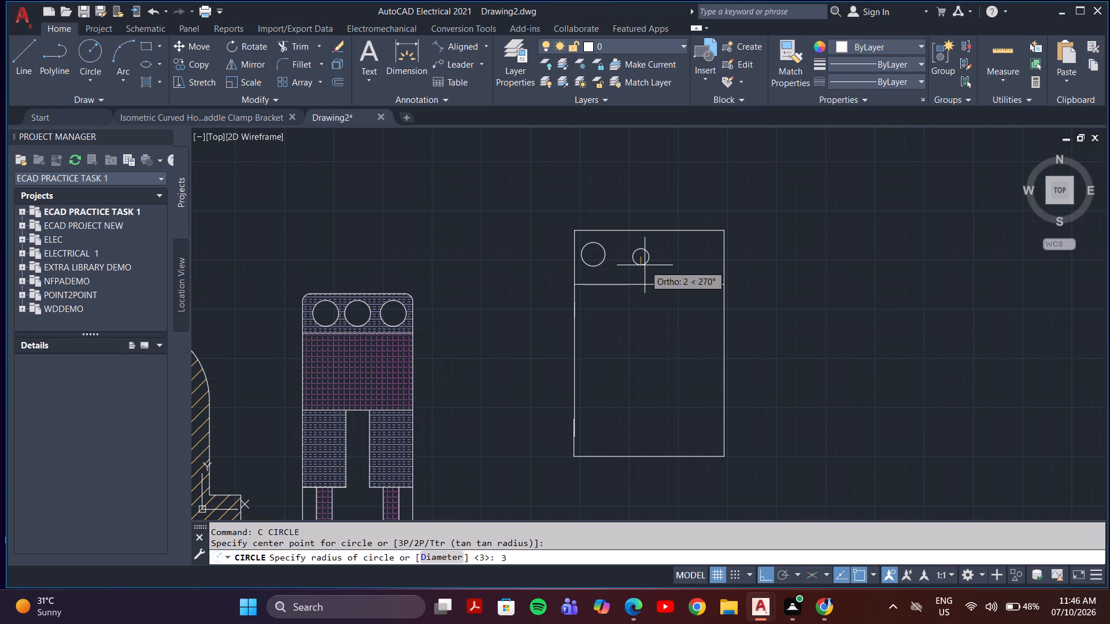
key(Return)
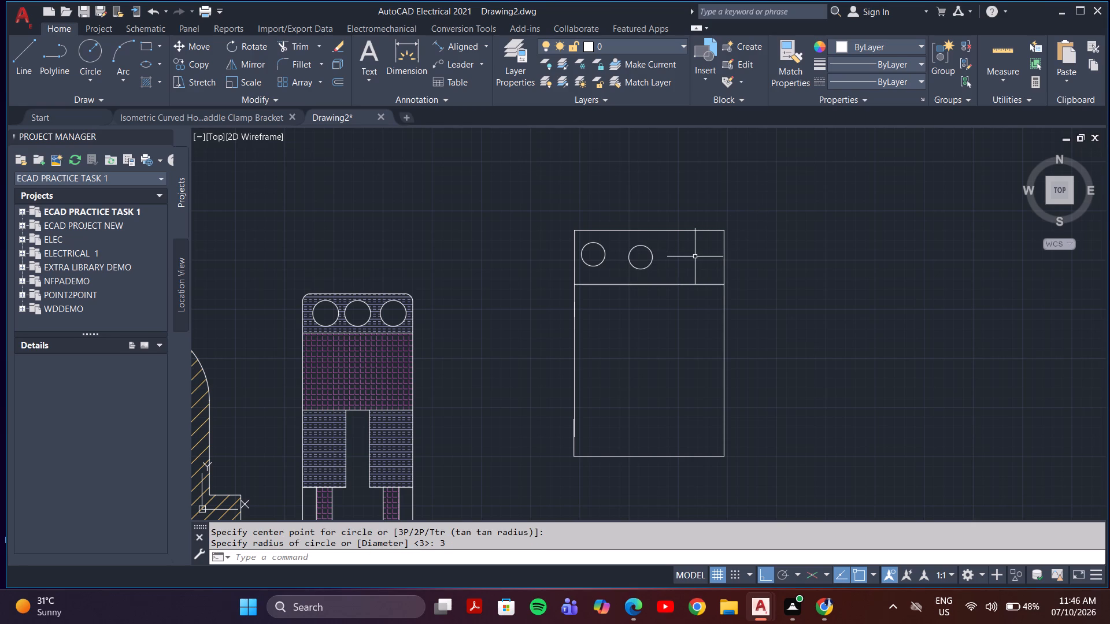
Draw a third circle of 3 mm radius near the right end of the rectangle's top band.
text(c)
key(space)
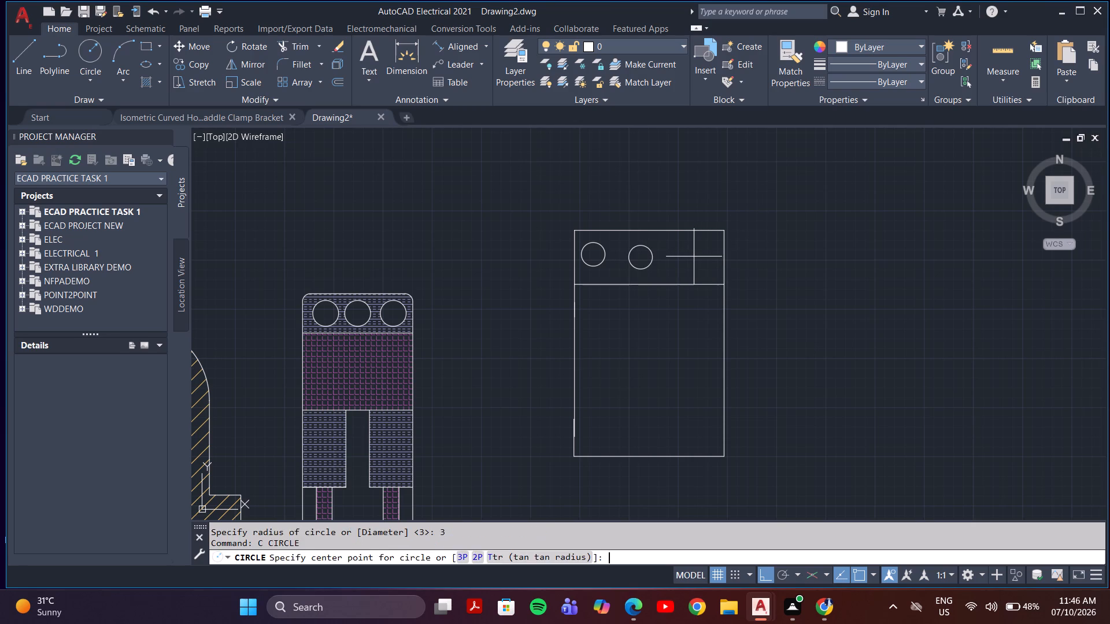
click(694, 257)
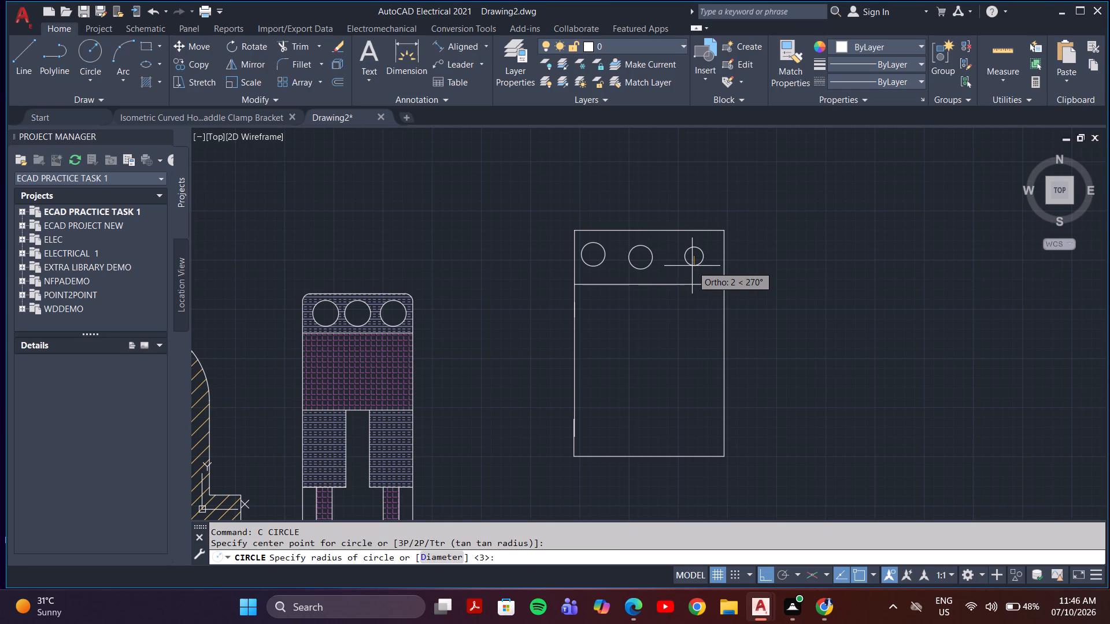
key(3)
key(Return)
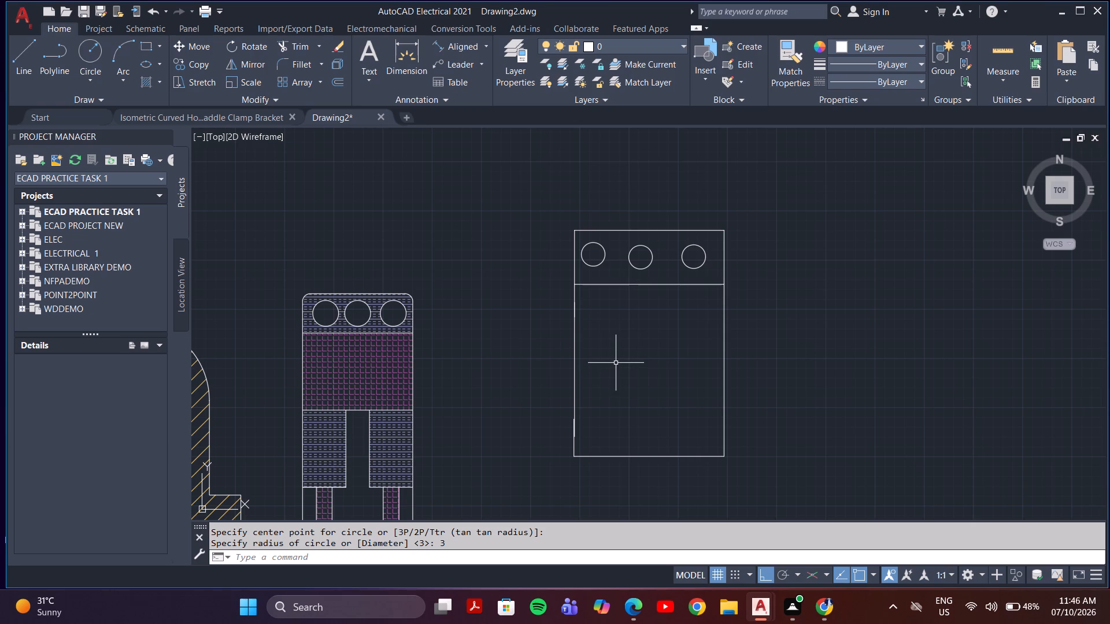
Hatch the rectangle's top band around the three circles with the INSUL pattern, colour 152,152,204 and scale 5.
middle_drag(616, 359, 616, 331)
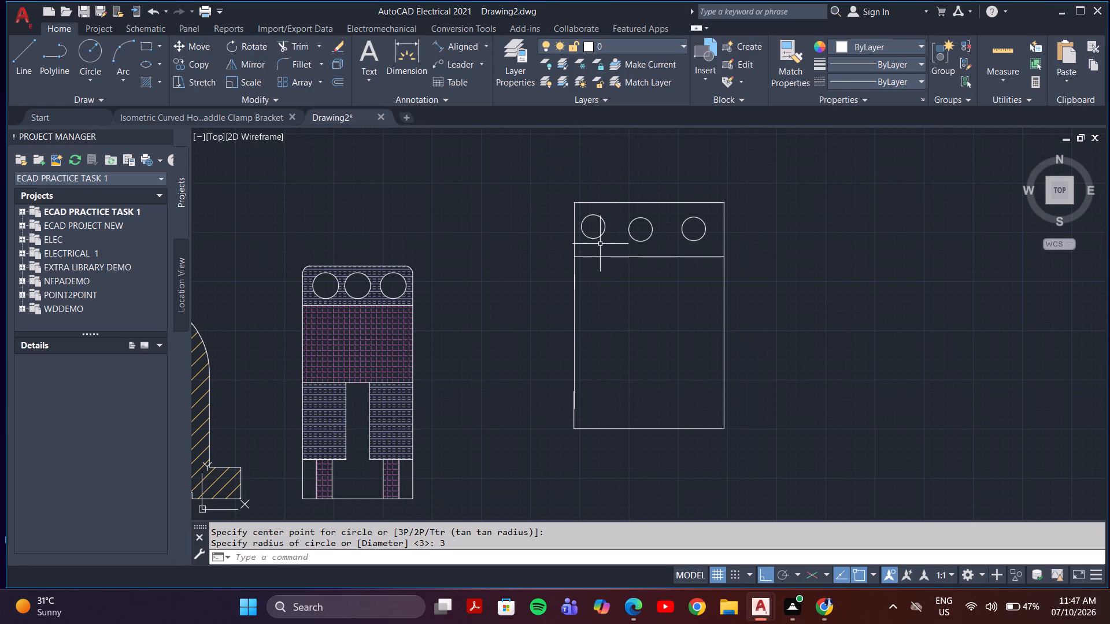
text(h)
key(space)
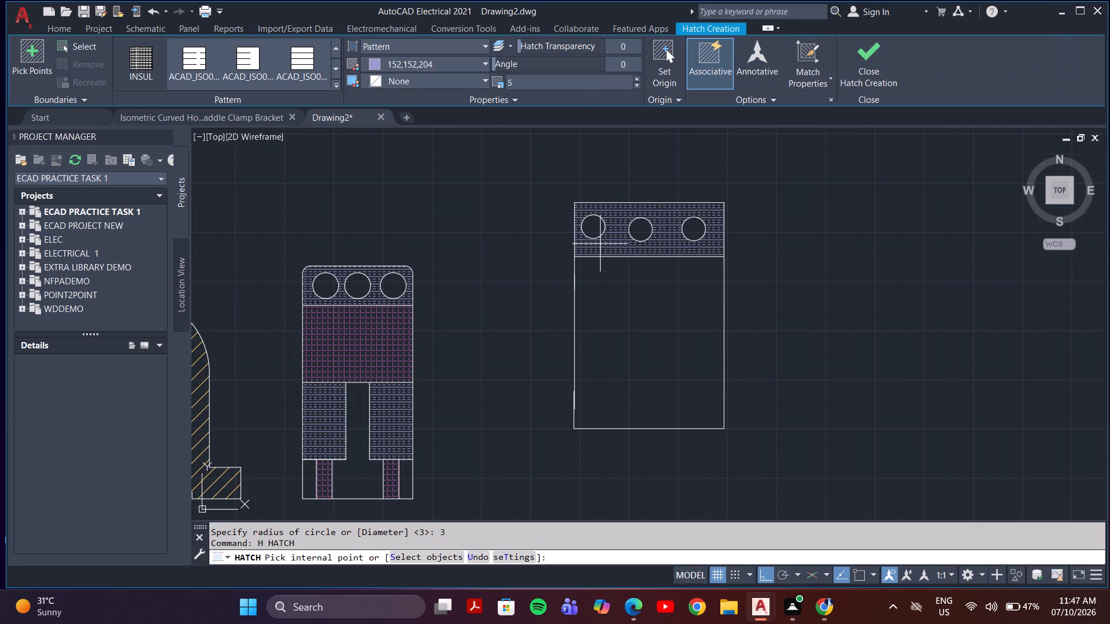
click(331, 86)
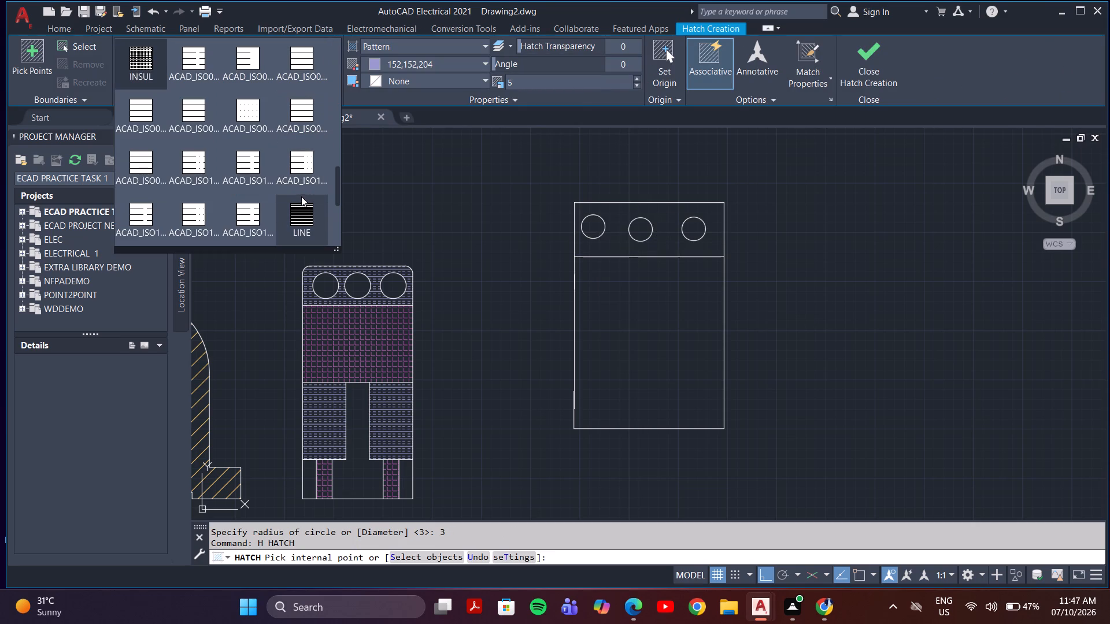
click(135, 54)
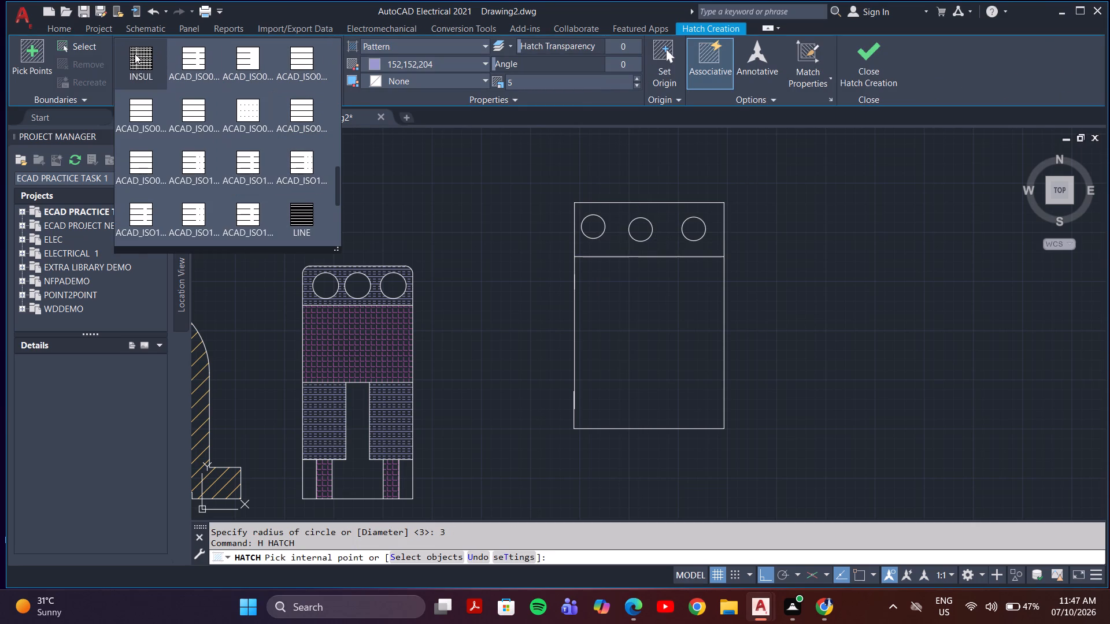
click(605, 242)
key(Escape)
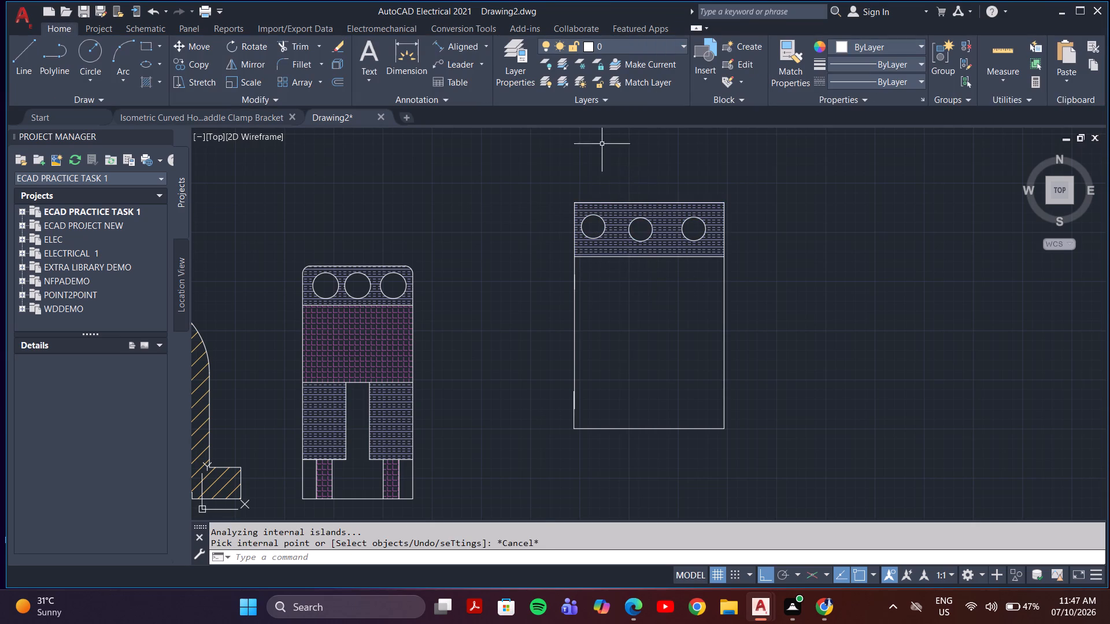
click(610, 341)
key(Escape)
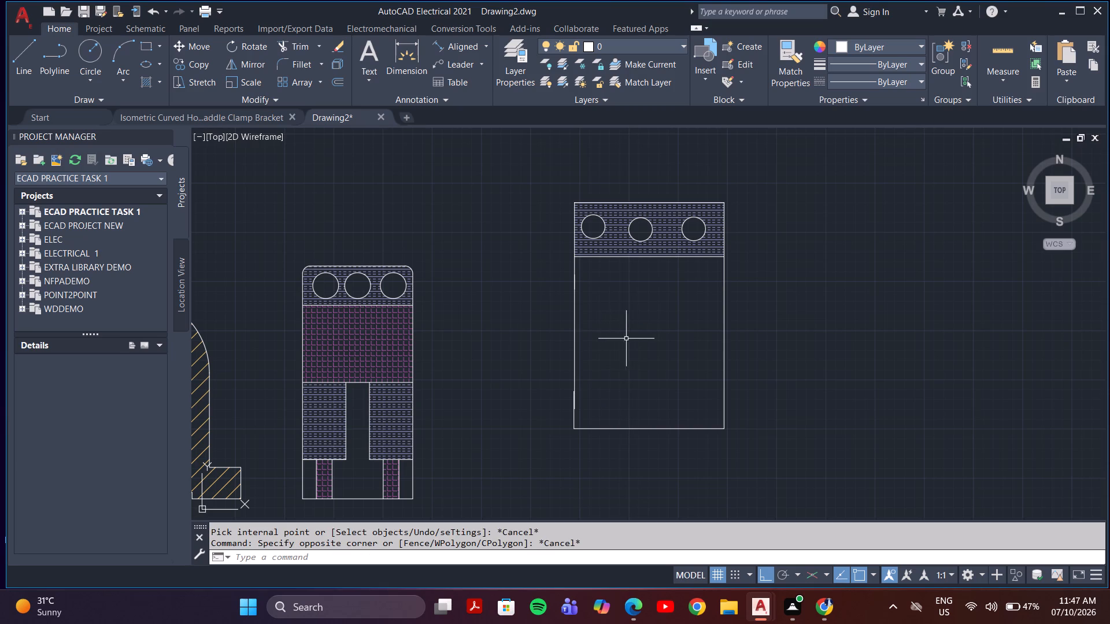
Hatch the rectangle's large area below the top band with the INSUL pattern at scale 5.
text(h)
key(space)
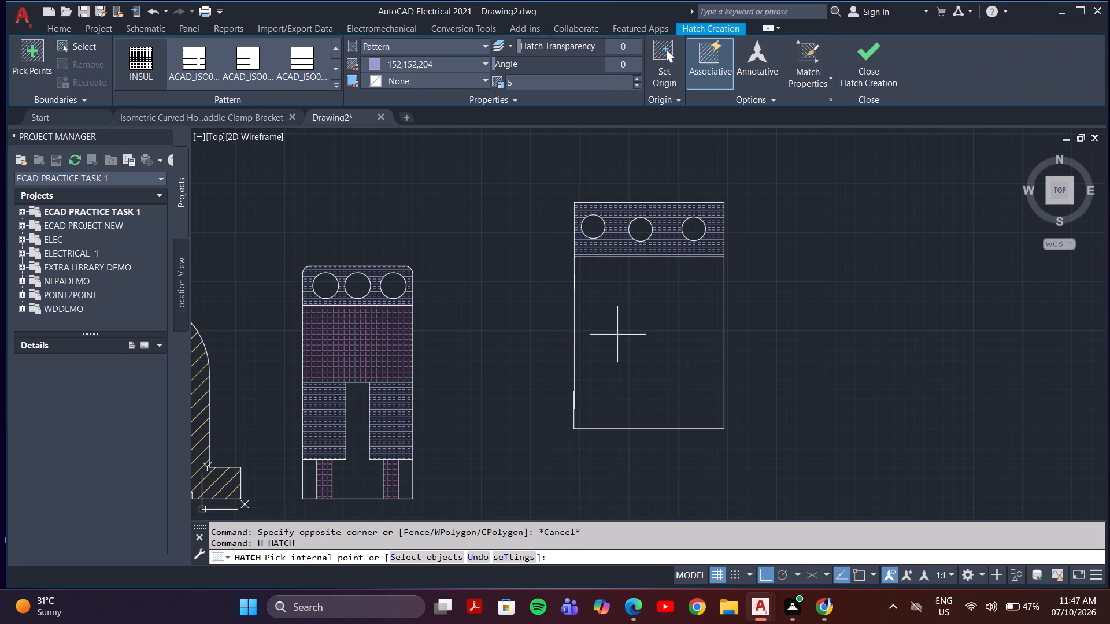
click(157, 67)
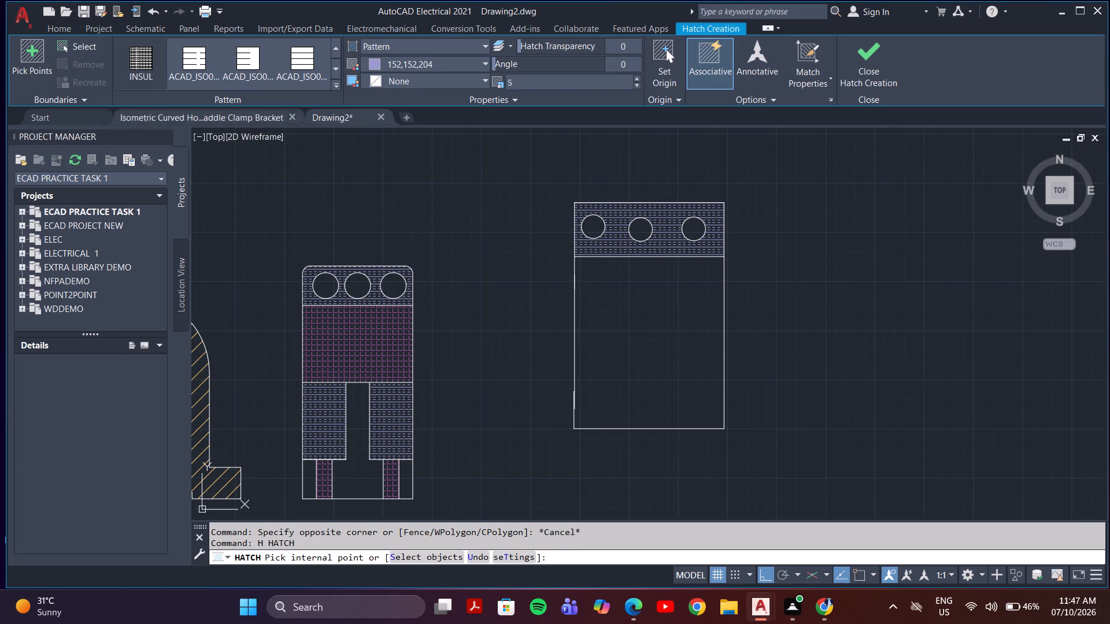
click(610, 326)
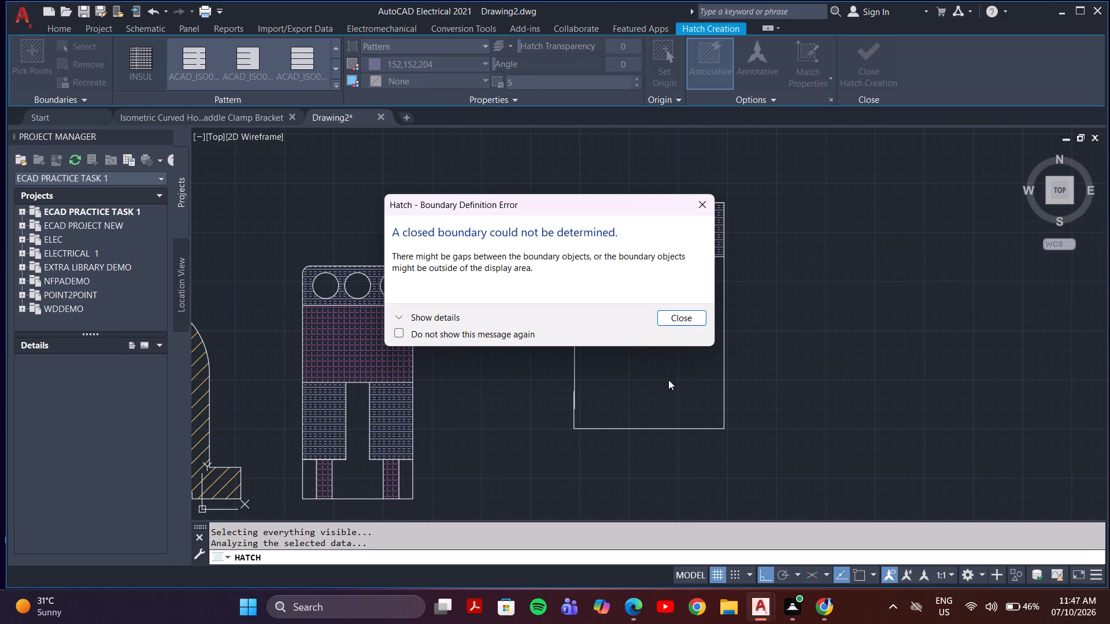
click(702, 203)
click(667, 325)
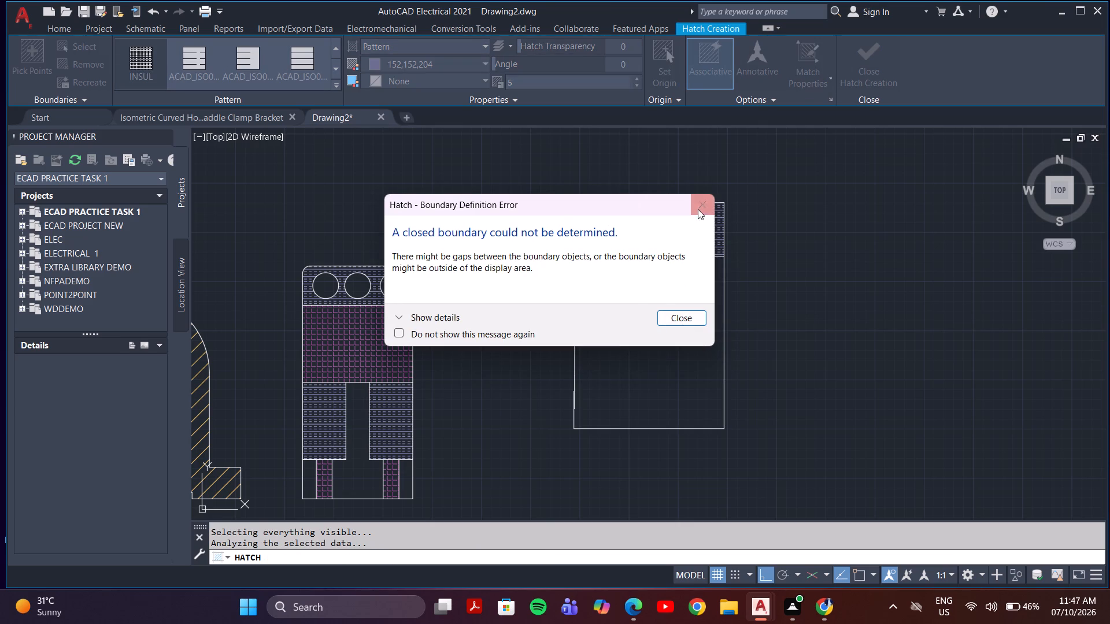
click(700, 206)
scroll(745, 286, down, 1)
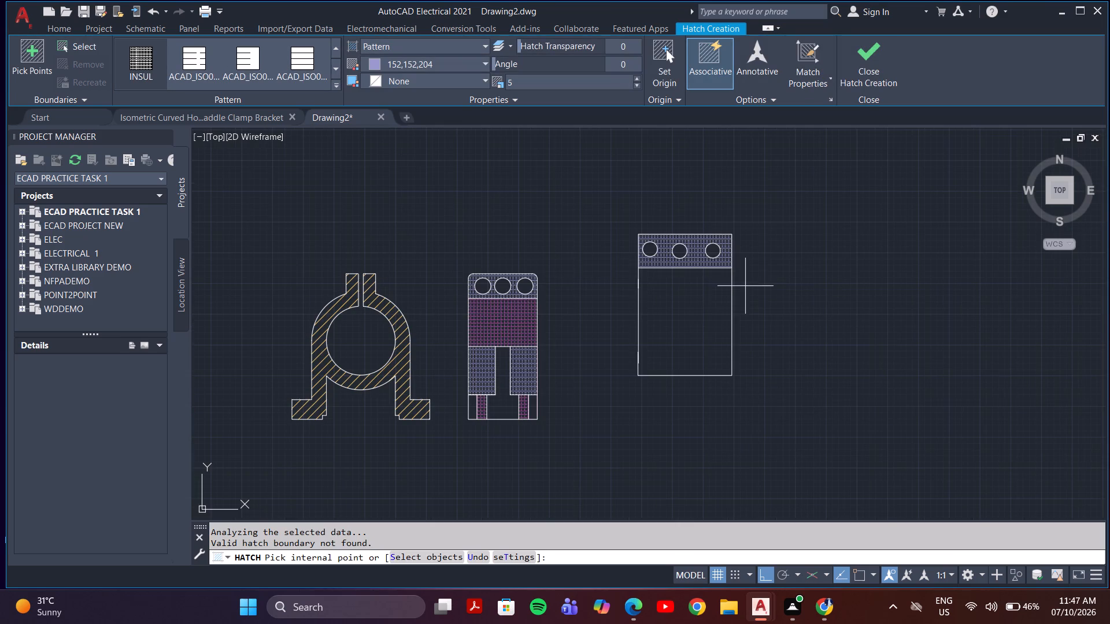
middle_drag(710, 328, 705, 287)
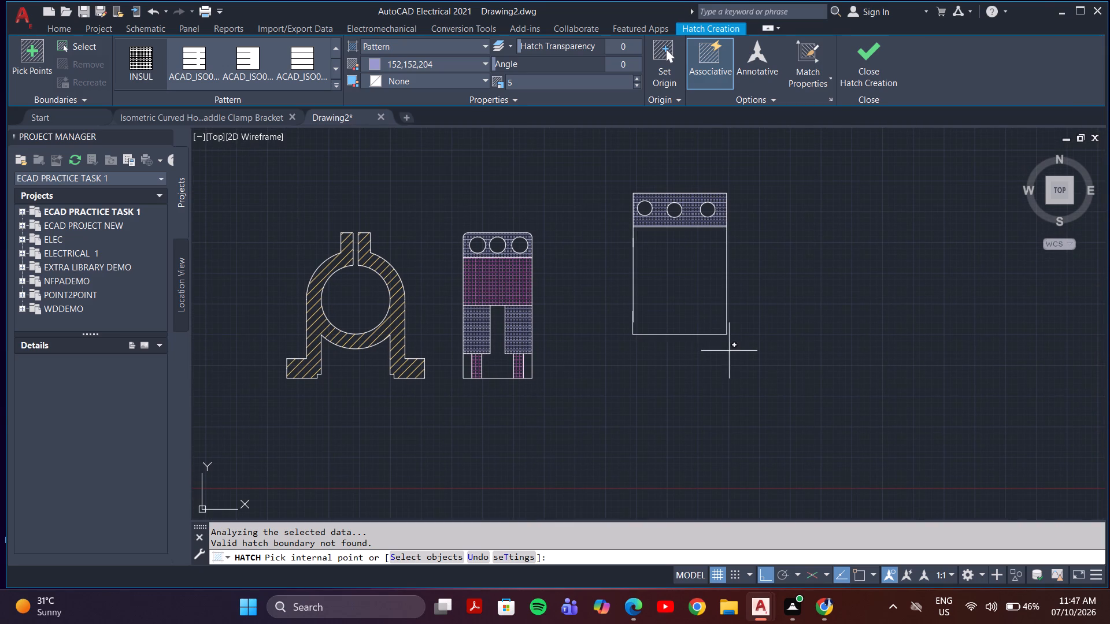
click(682, 294)
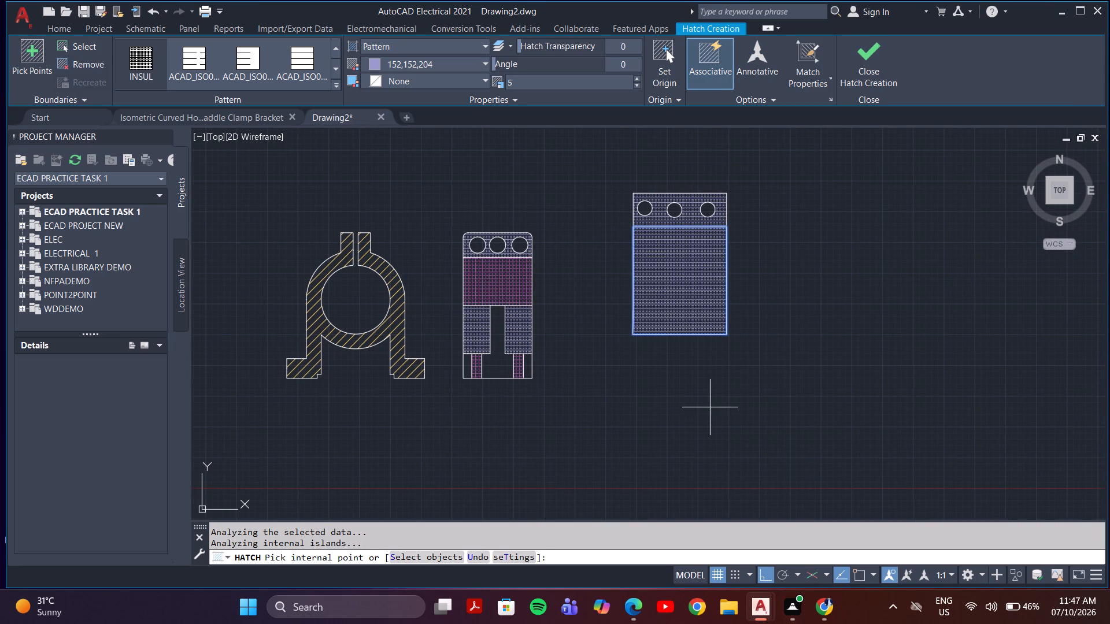
key(Escape)
Change the colour of the hatch below the rectangle's top band to pink 209,156,199.
scroll(678, 378, up, 1)
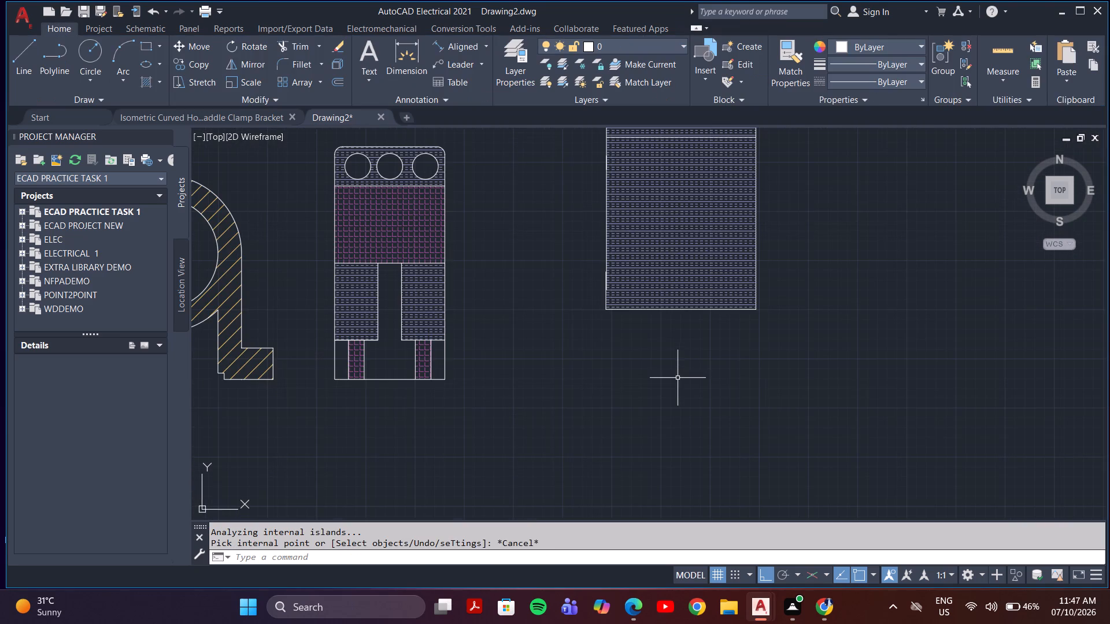
middle_drag(670, 267, 671, 336)
click(671, 336)
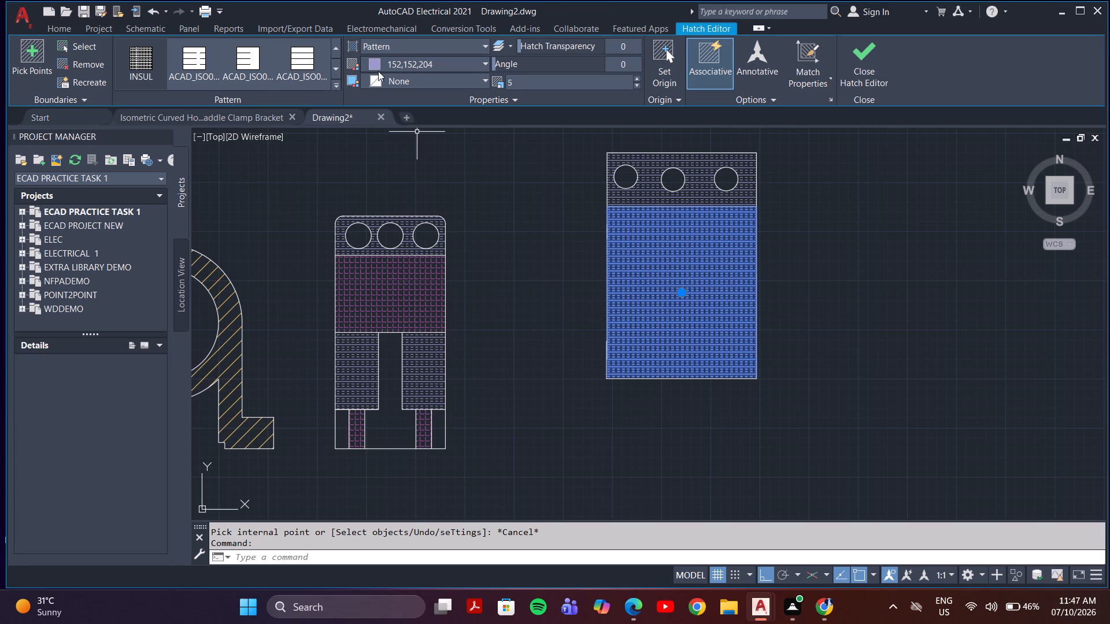
click(391, 64)
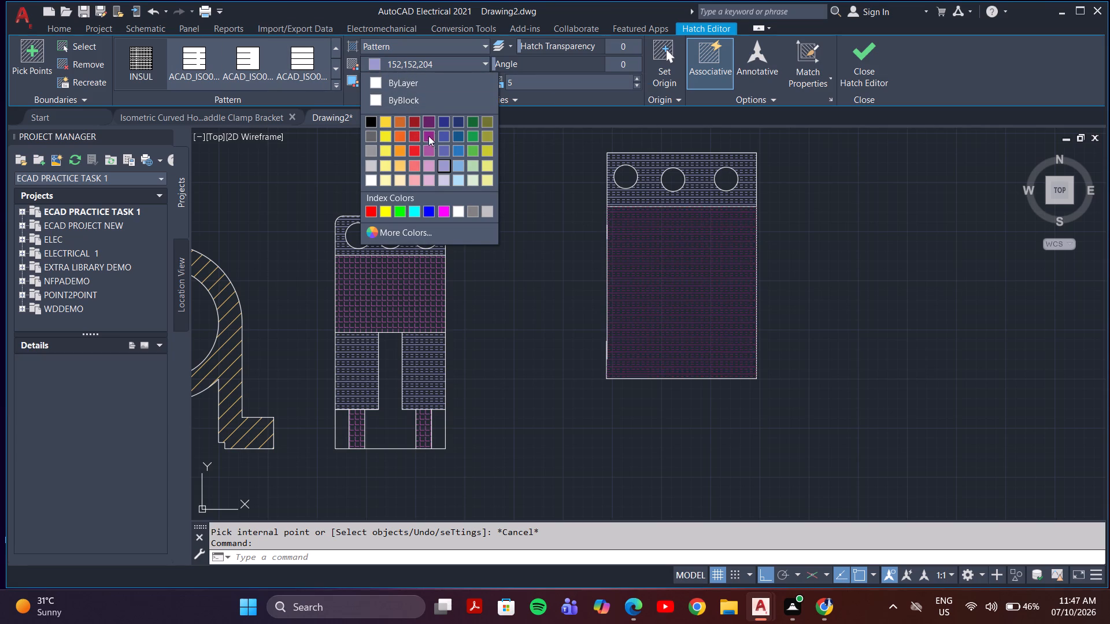
click(430, 166)
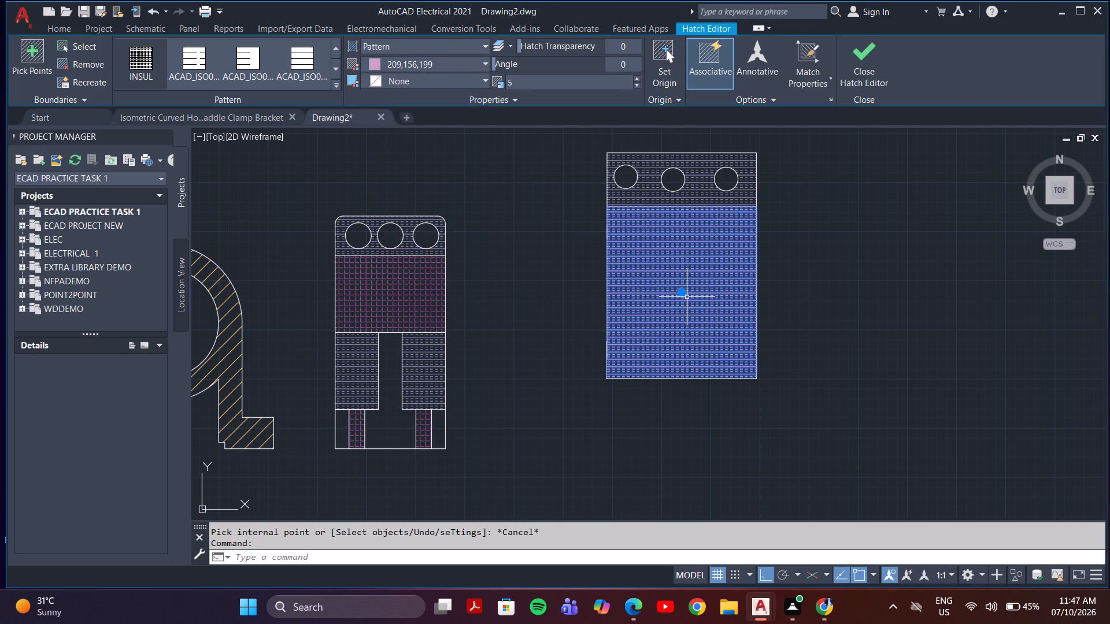
key(Escape)
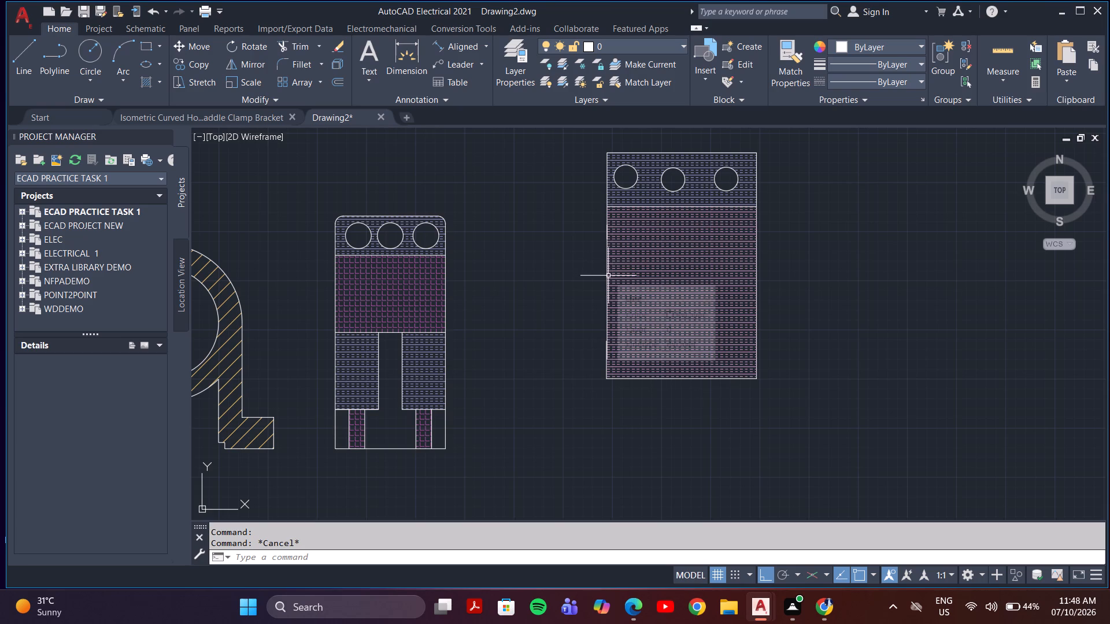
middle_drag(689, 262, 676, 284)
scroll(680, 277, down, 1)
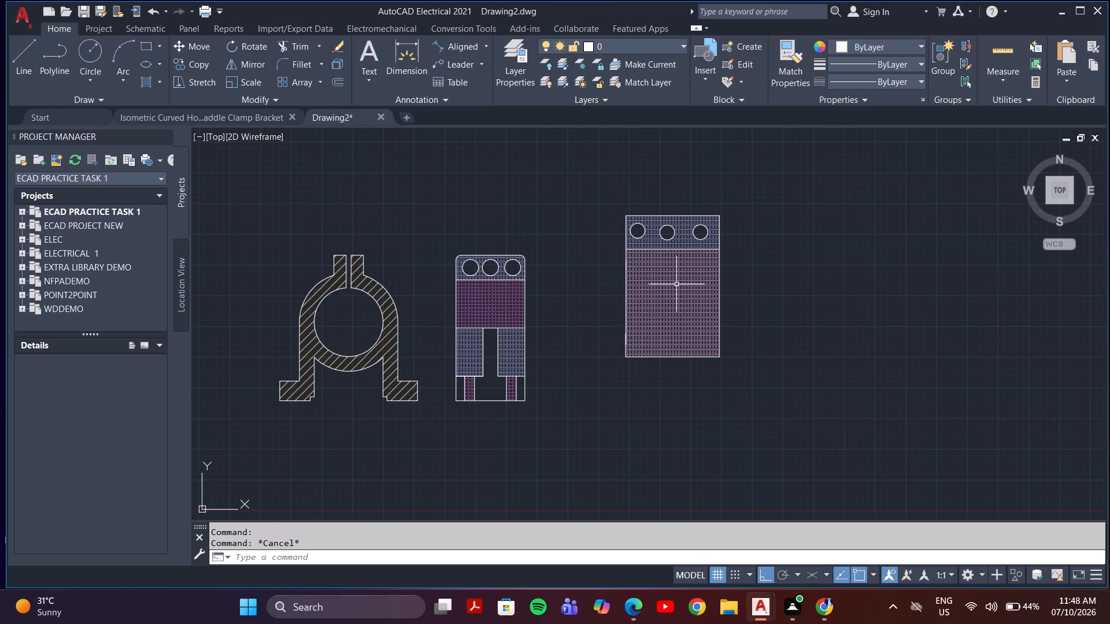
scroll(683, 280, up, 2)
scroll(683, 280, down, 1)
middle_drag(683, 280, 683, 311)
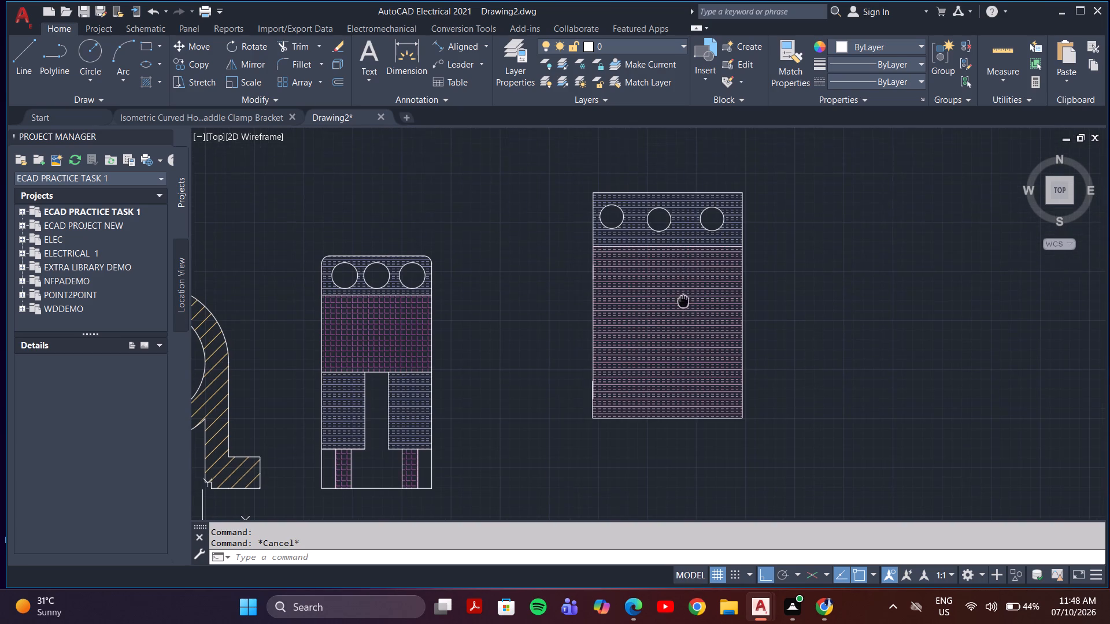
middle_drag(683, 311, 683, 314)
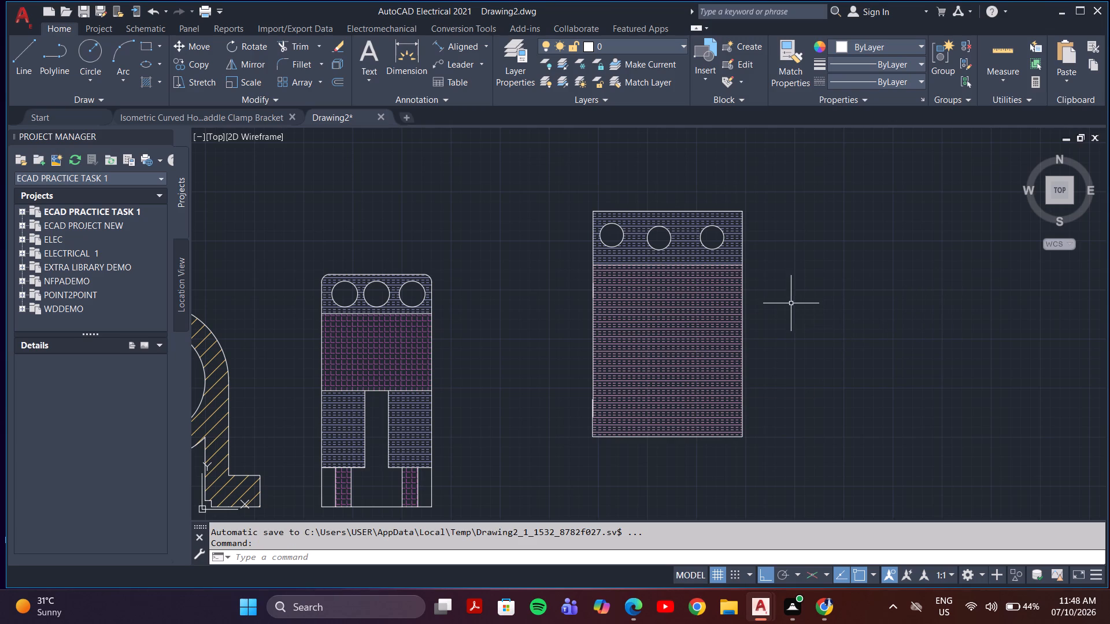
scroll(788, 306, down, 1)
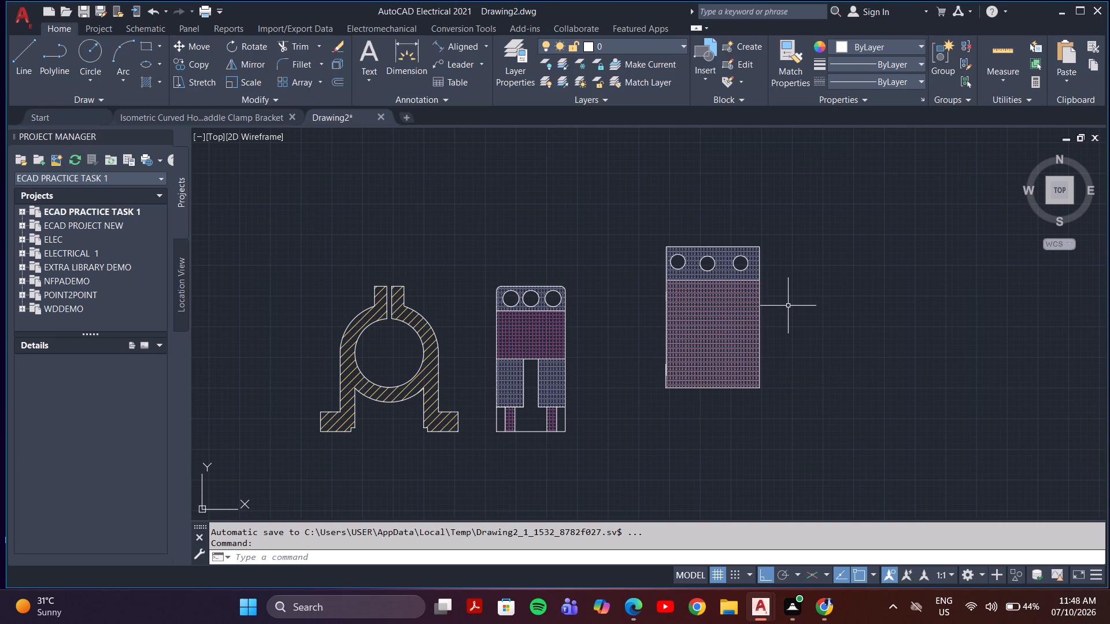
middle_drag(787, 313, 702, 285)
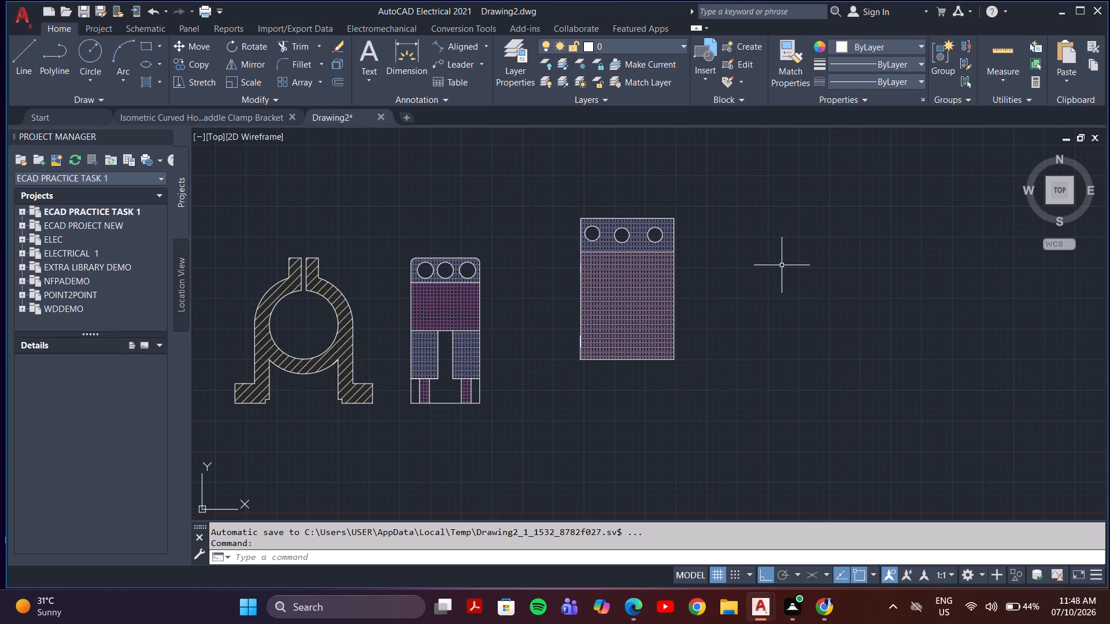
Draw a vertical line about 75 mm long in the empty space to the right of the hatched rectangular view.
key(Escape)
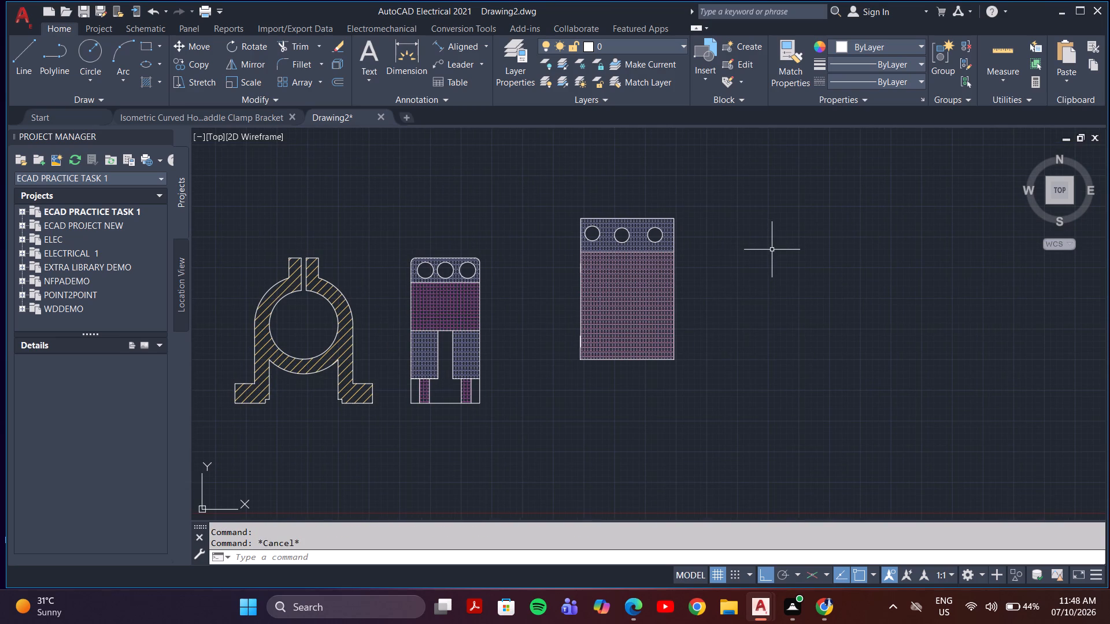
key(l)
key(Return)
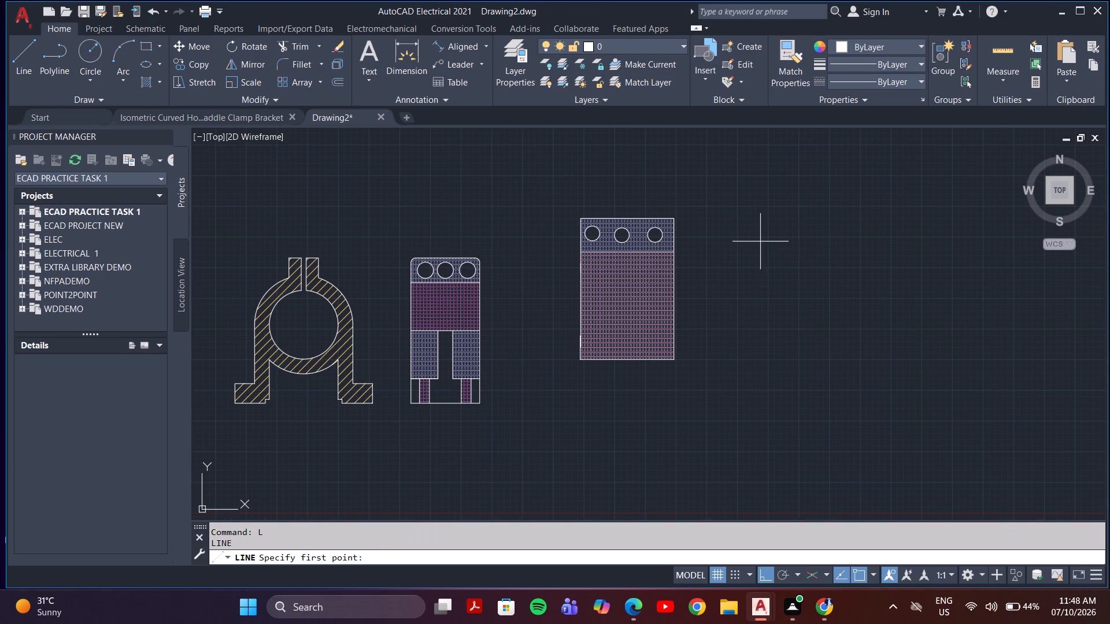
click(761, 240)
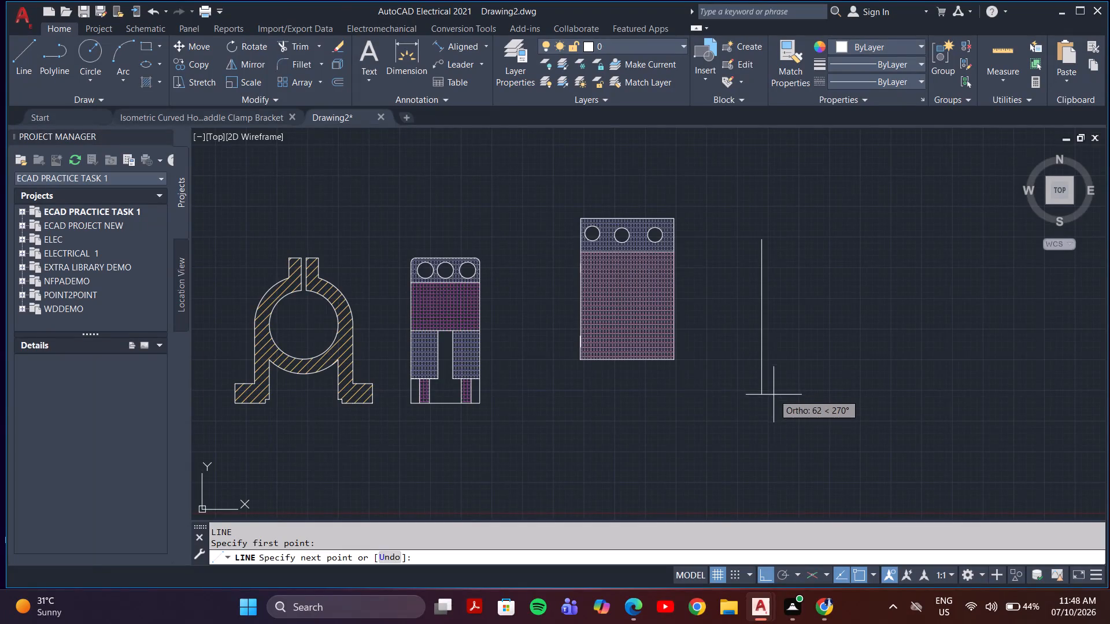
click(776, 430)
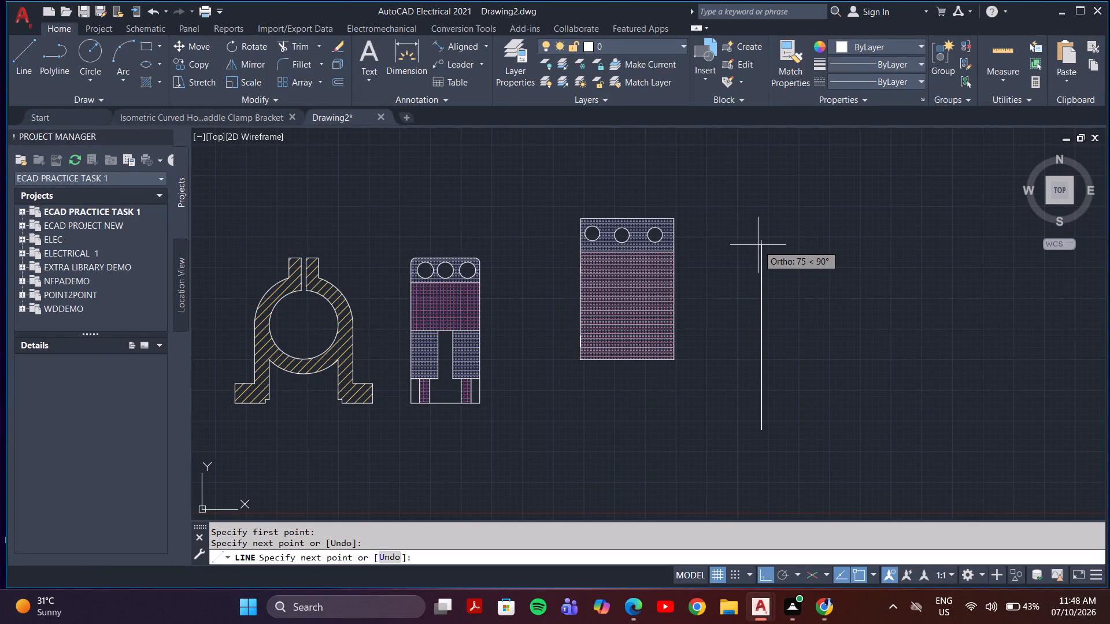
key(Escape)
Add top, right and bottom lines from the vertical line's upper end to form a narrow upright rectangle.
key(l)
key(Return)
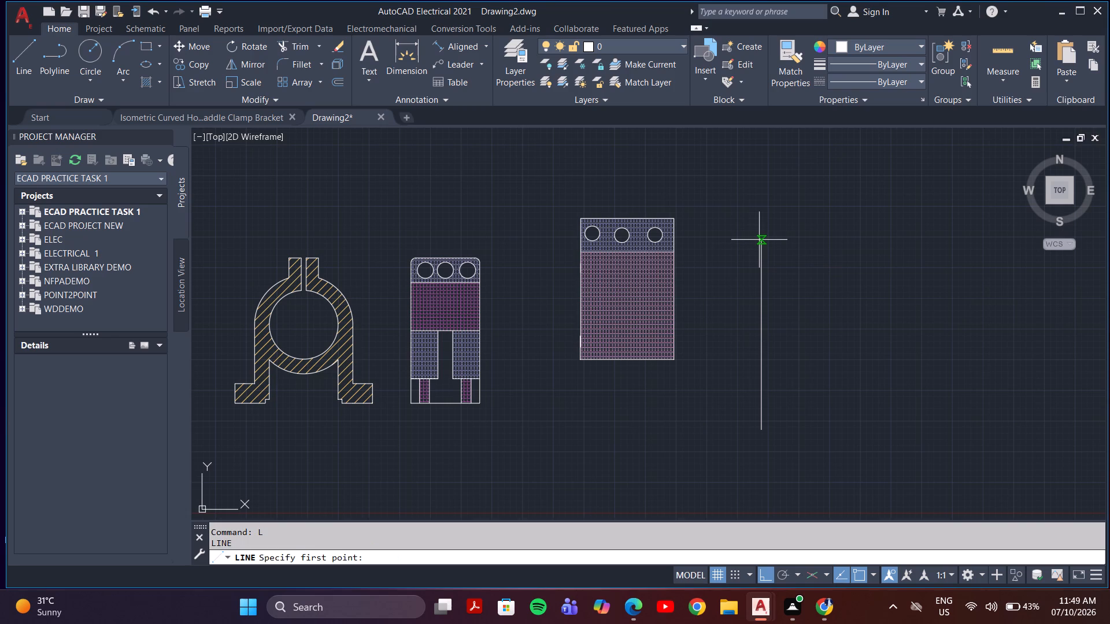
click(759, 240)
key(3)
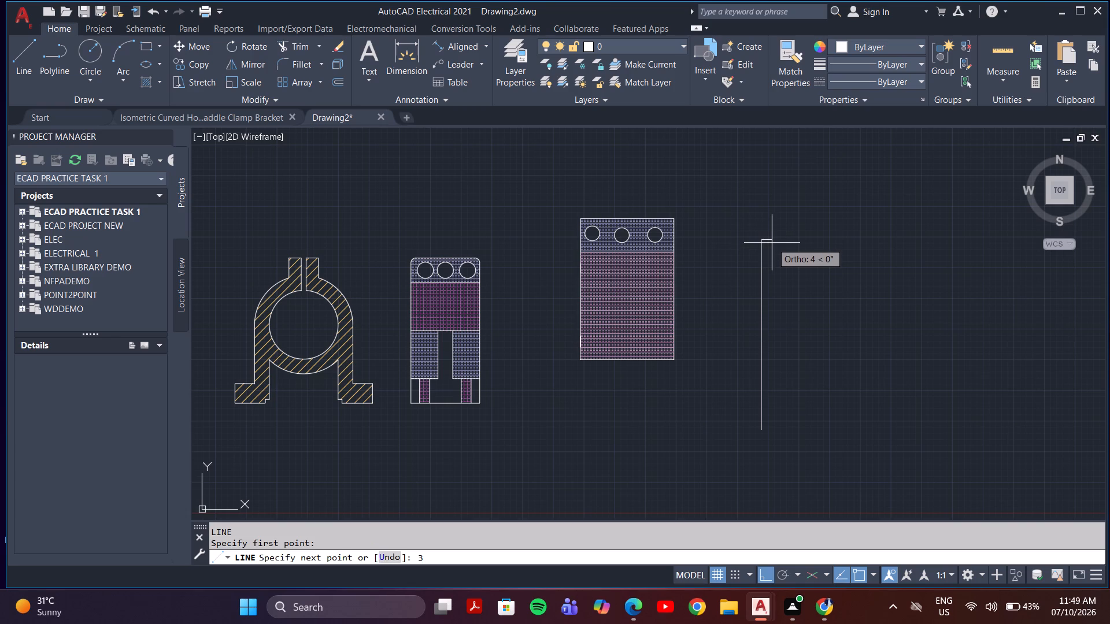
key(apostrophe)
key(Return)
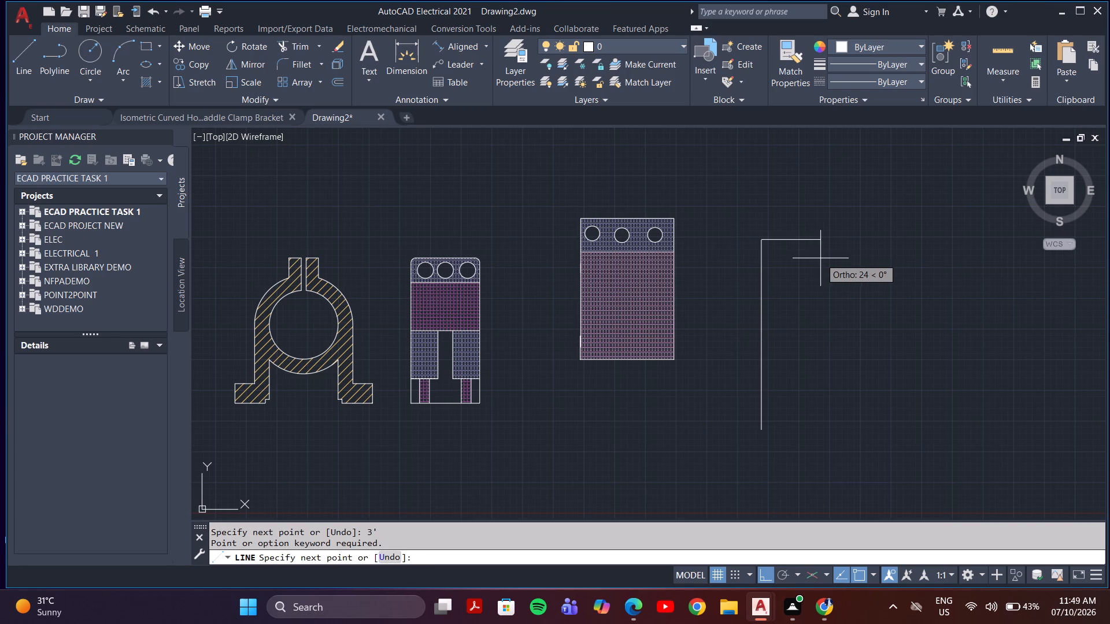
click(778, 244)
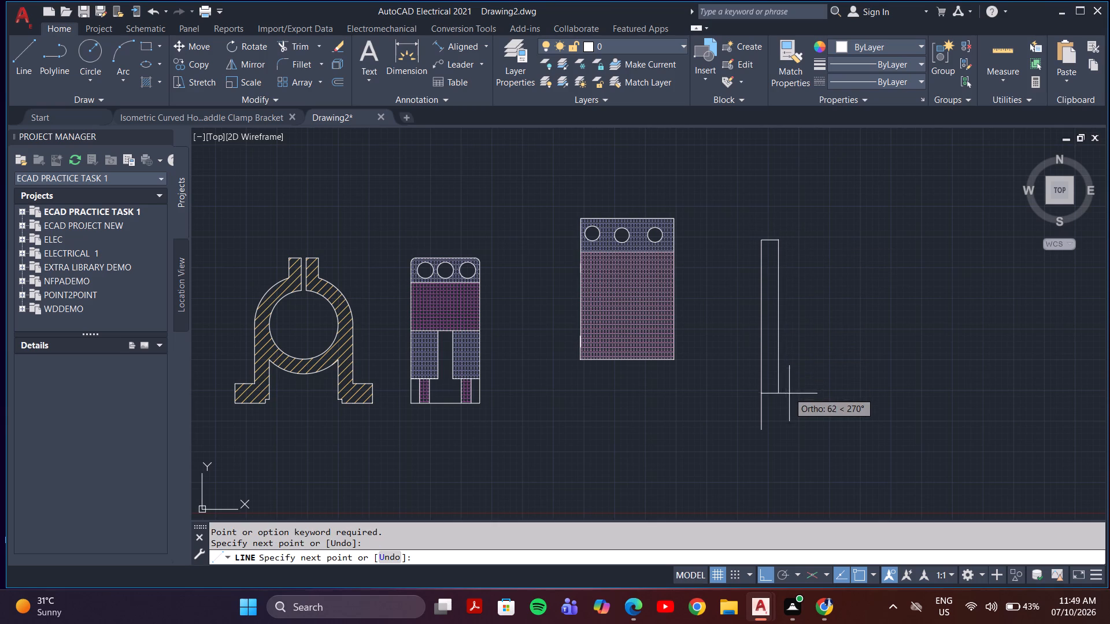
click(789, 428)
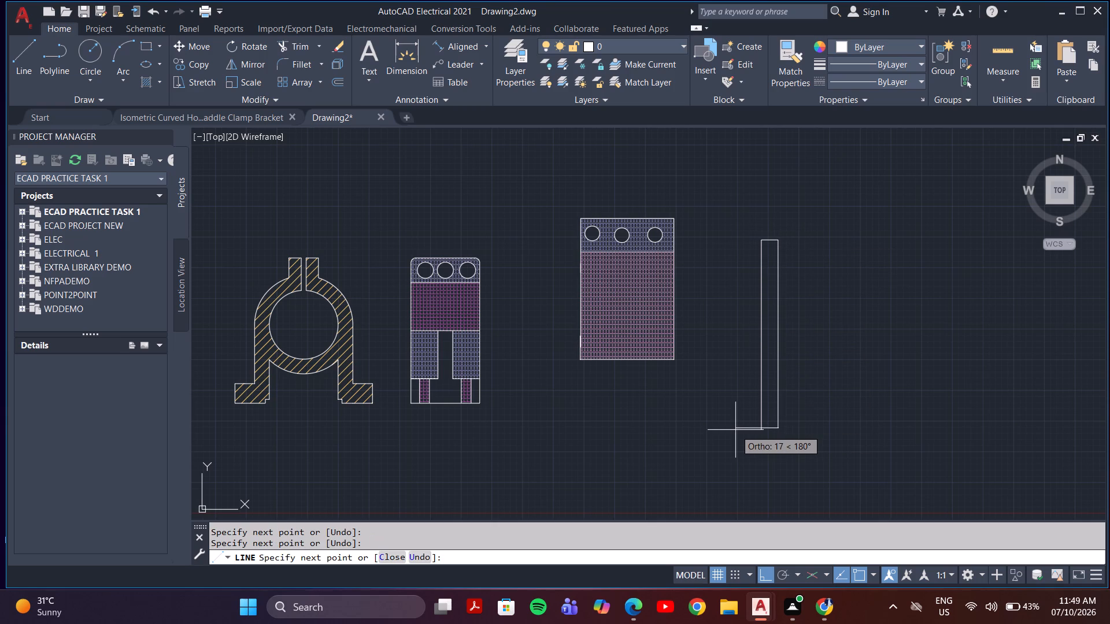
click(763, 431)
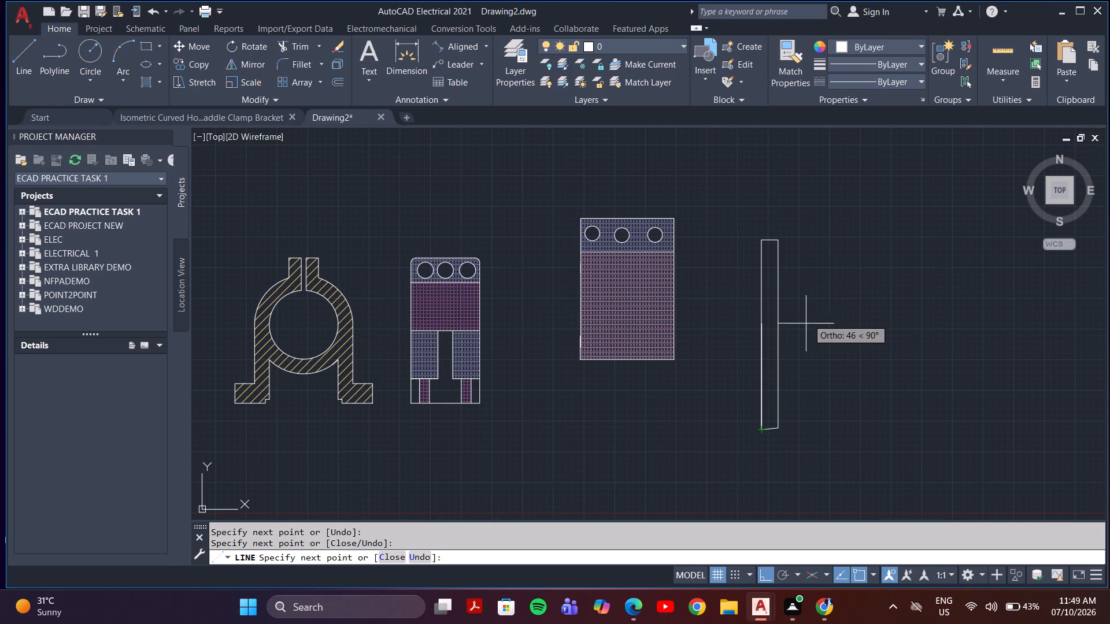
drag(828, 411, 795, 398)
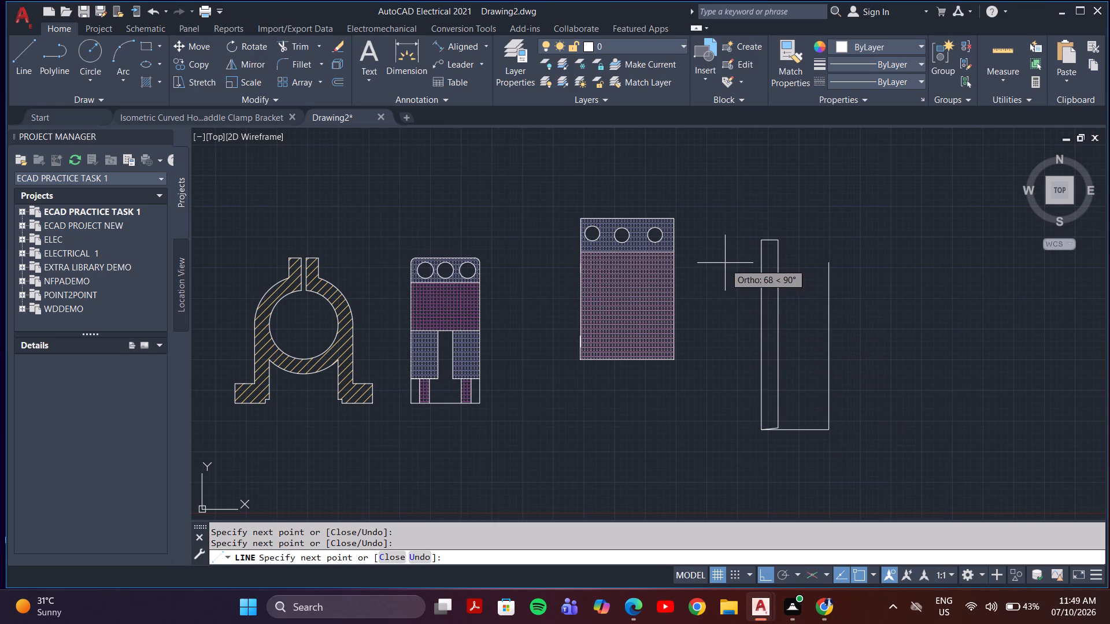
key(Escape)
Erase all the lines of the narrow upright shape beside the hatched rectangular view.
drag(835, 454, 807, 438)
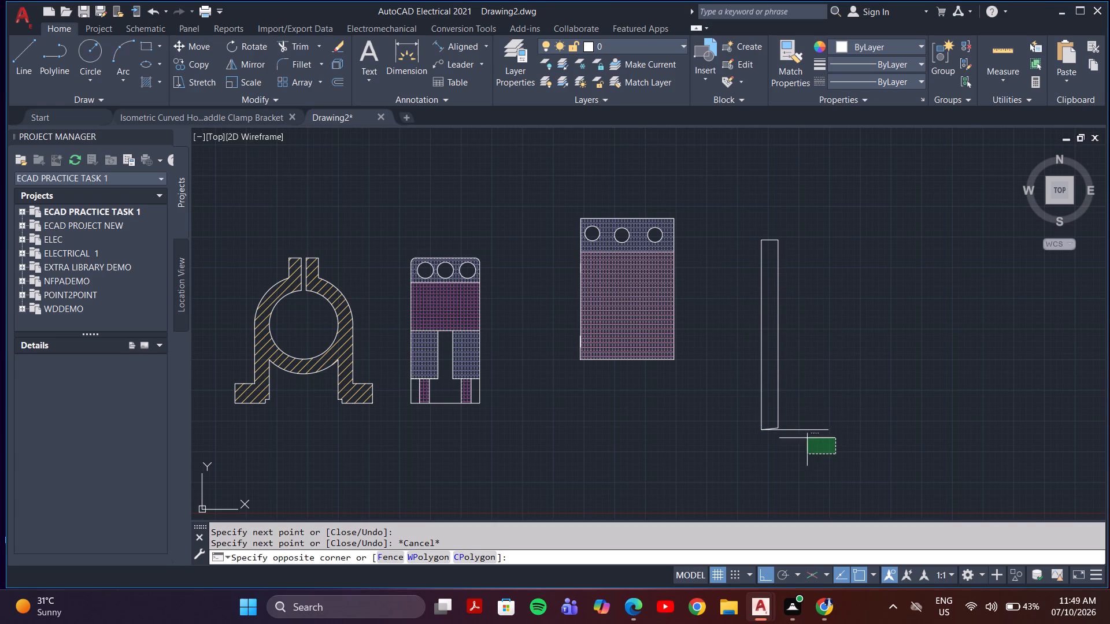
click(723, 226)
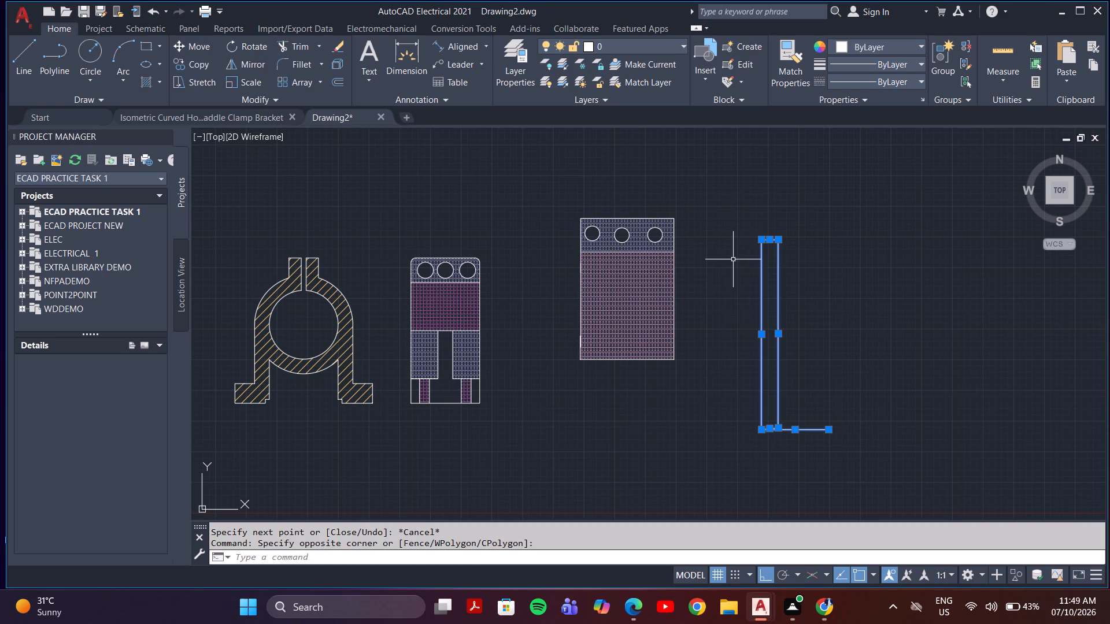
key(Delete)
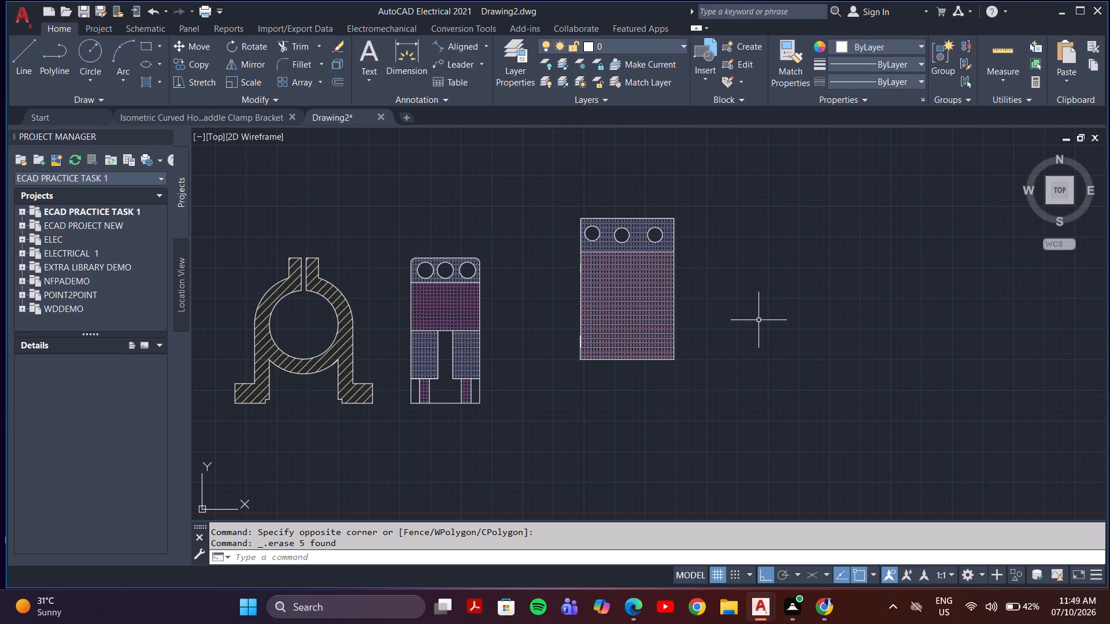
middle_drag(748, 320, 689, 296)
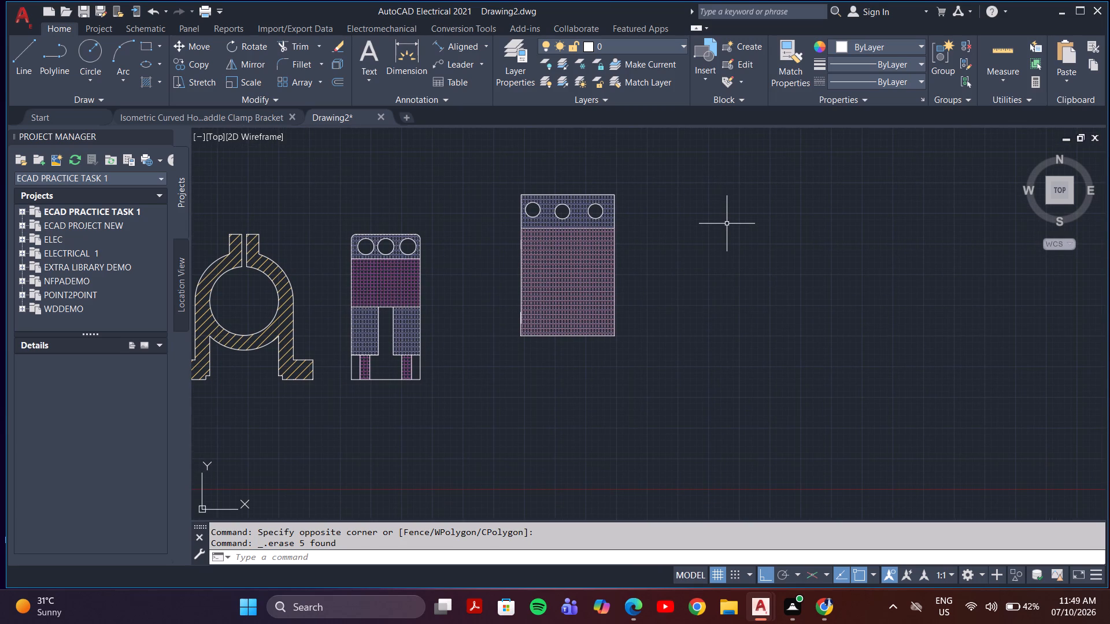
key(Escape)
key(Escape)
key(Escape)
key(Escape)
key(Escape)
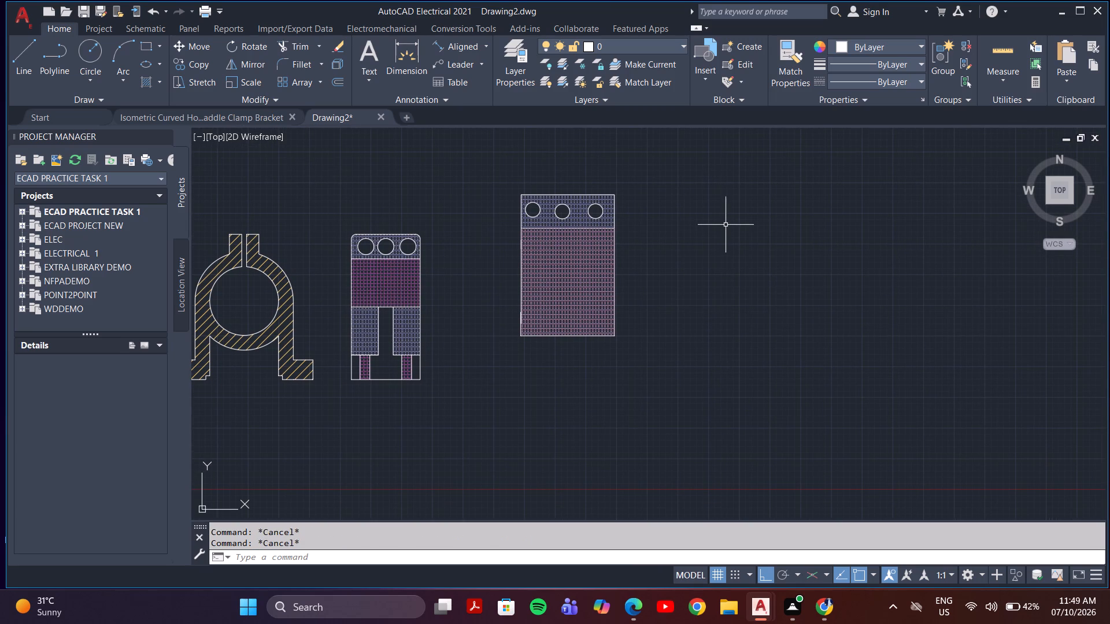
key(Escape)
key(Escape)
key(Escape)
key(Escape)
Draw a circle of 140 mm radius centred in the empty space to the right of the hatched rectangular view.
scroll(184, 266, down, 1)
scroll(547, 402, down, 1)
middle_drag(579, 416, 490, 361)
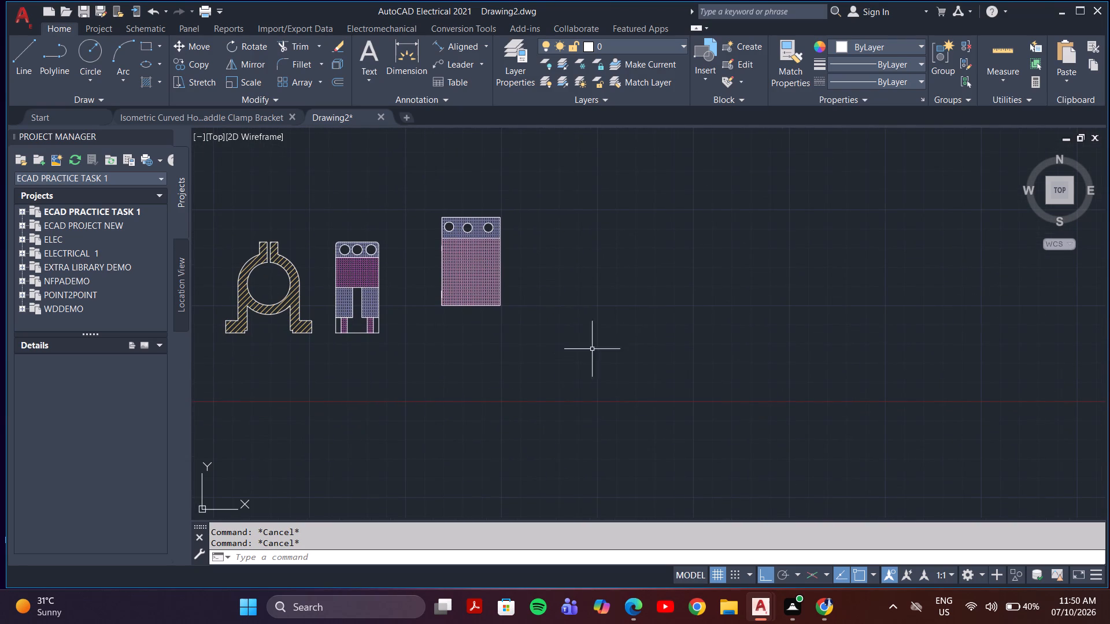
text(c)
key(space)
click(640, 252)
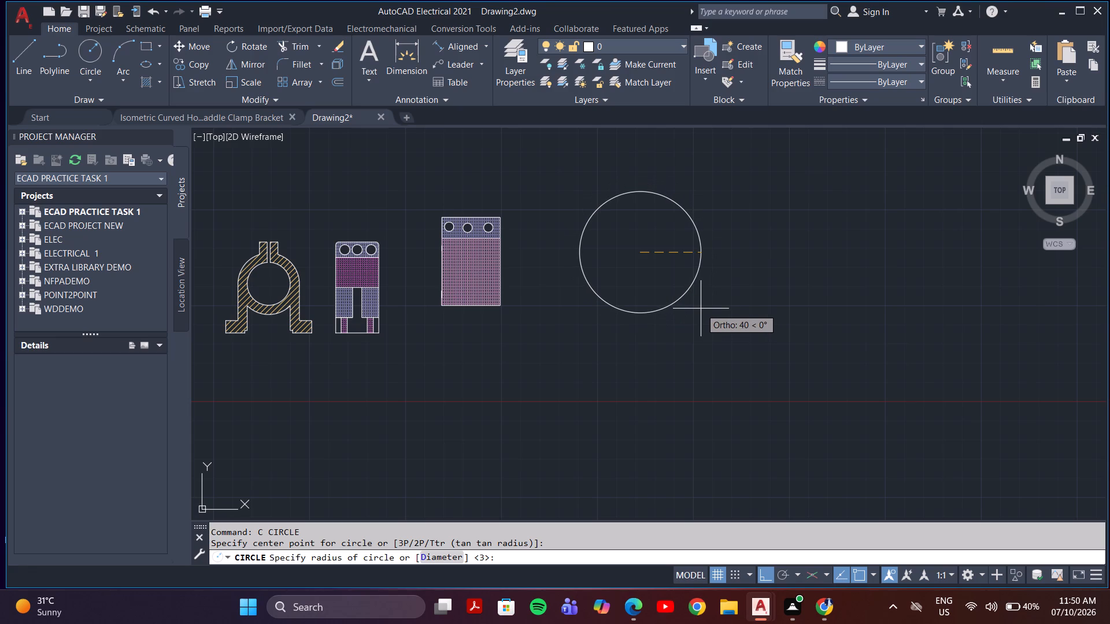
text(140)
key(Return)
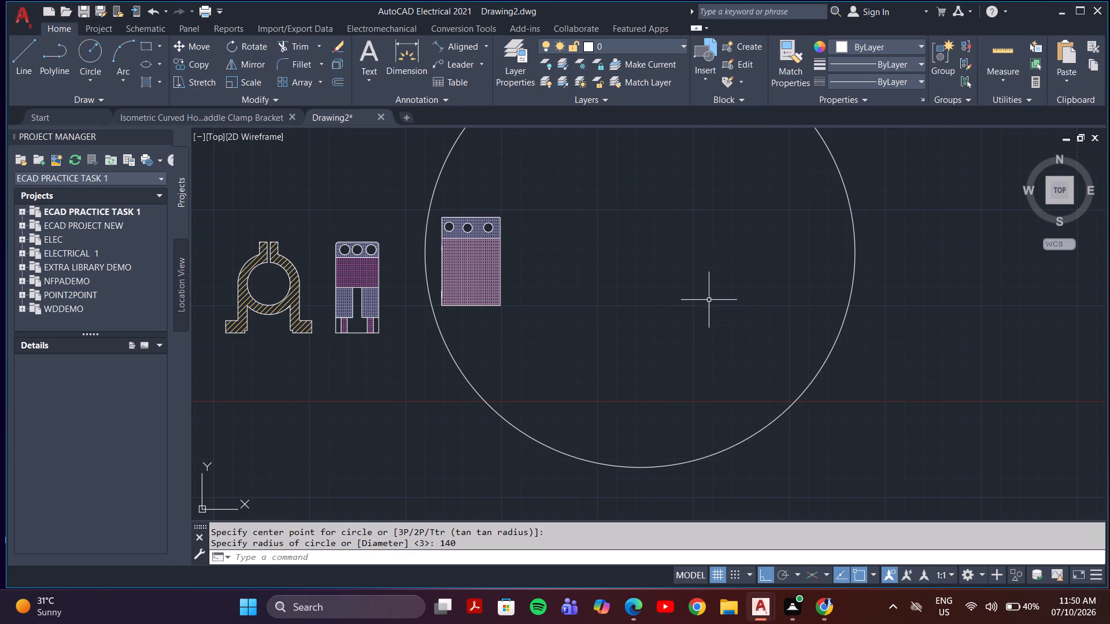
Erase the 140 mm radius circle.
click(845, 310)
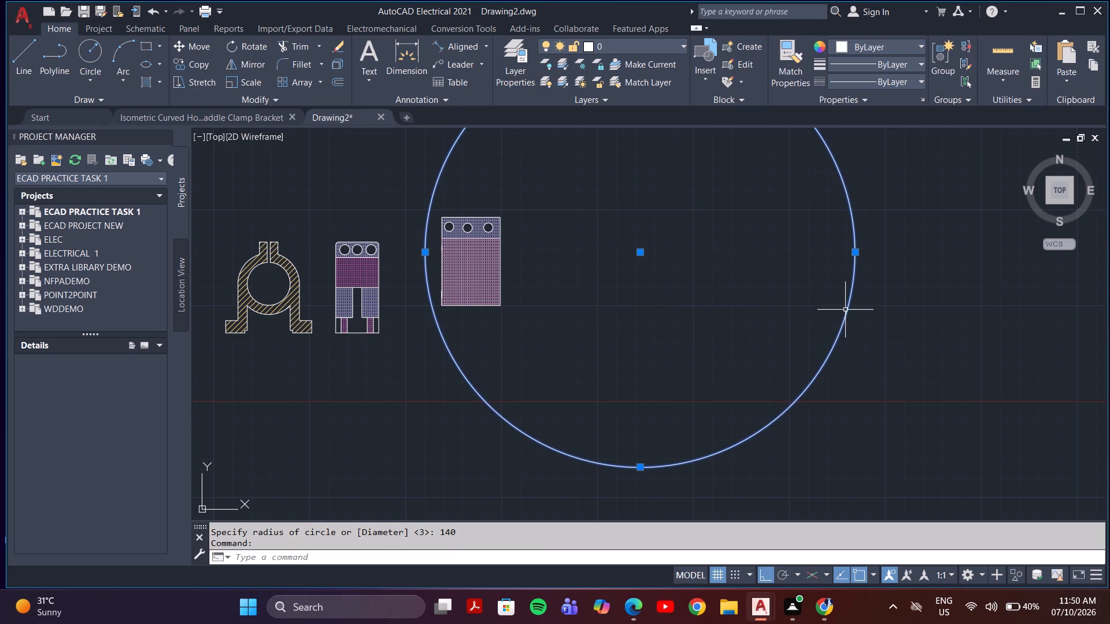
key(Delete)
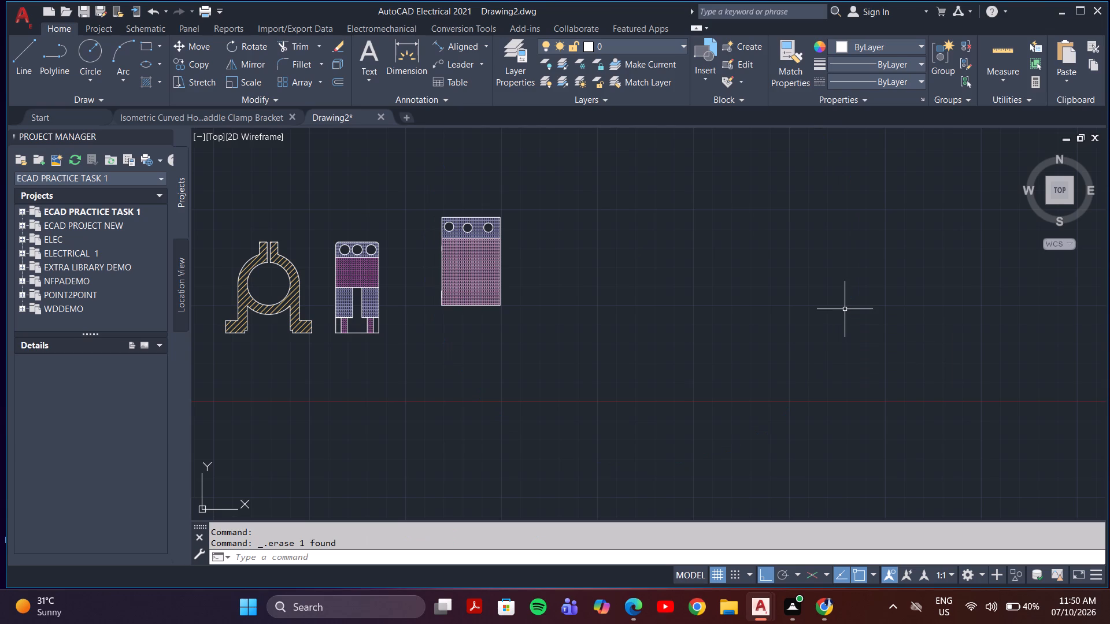
Move the whole hatched rectangular view with its three circles up and to the right, away from the side view, with Ortho off.
scroll(738, 460, down, 1)
middle_drag(768, 421, 618, 439)
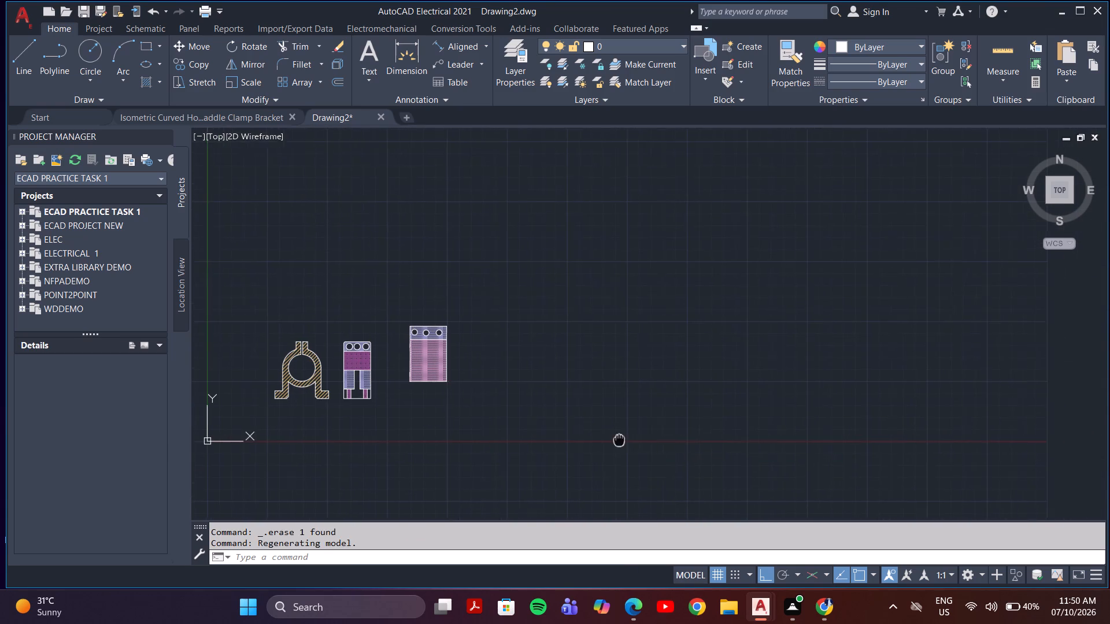
middle_drag(618, 439, 617, 436)
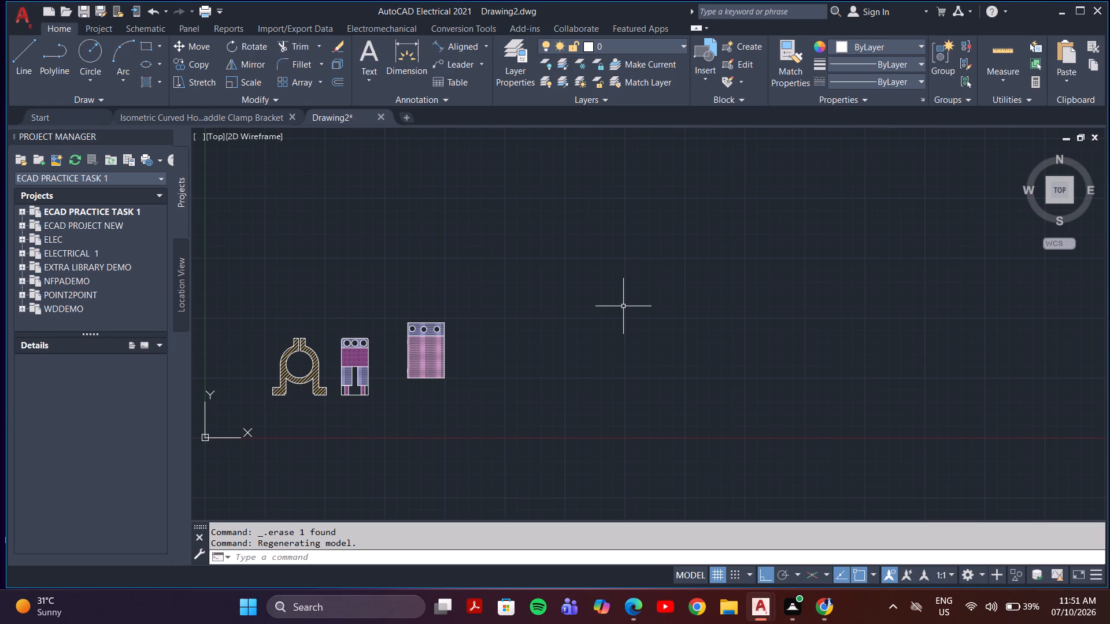
scroll(416, 381, up, 2)
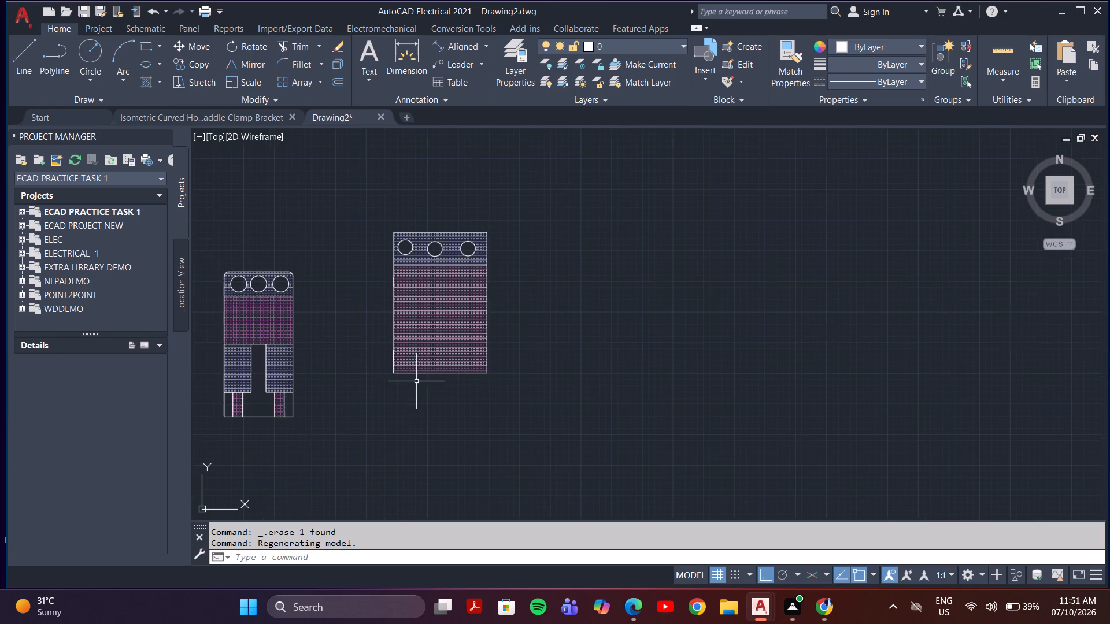
middle_drag(362, 317, 438, 330)
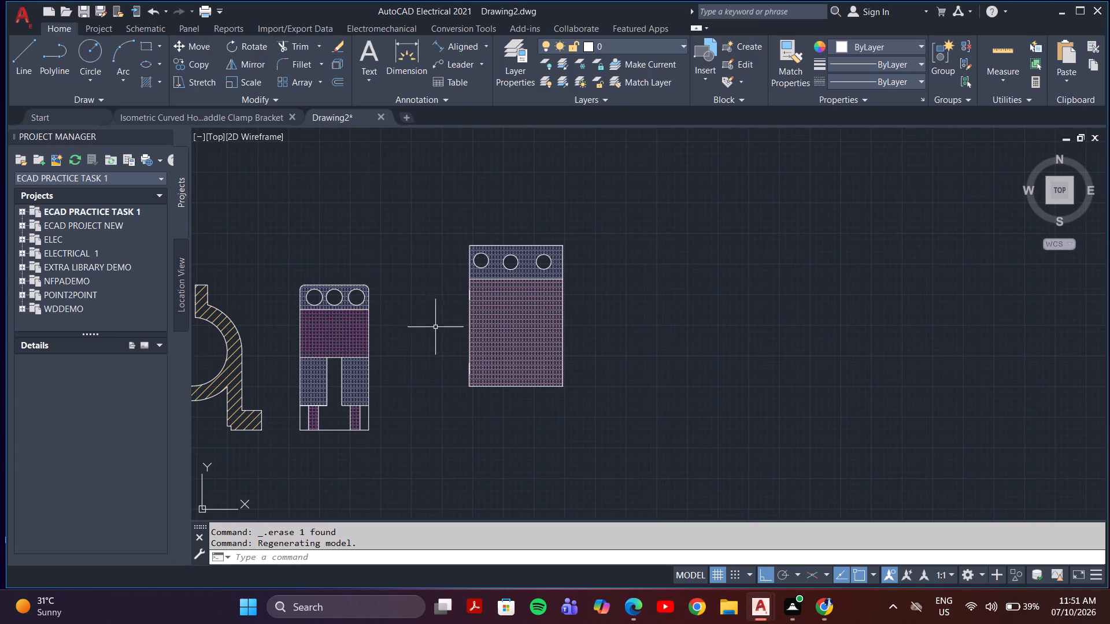
drag(447, 232, 447, 241)
click(614, 422)
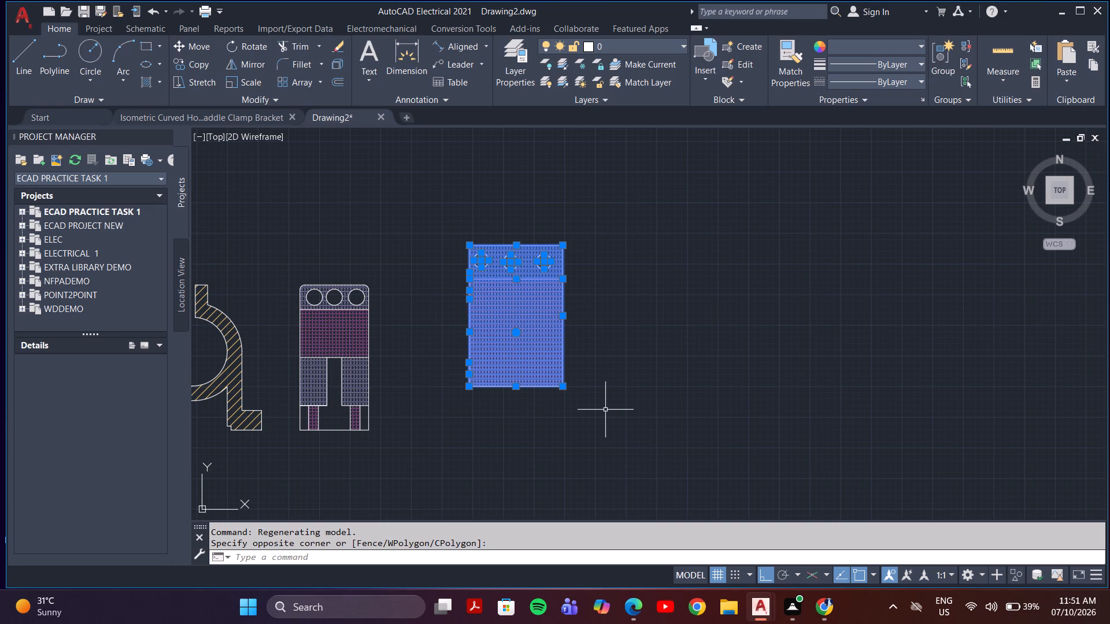
text(m)
key(space)
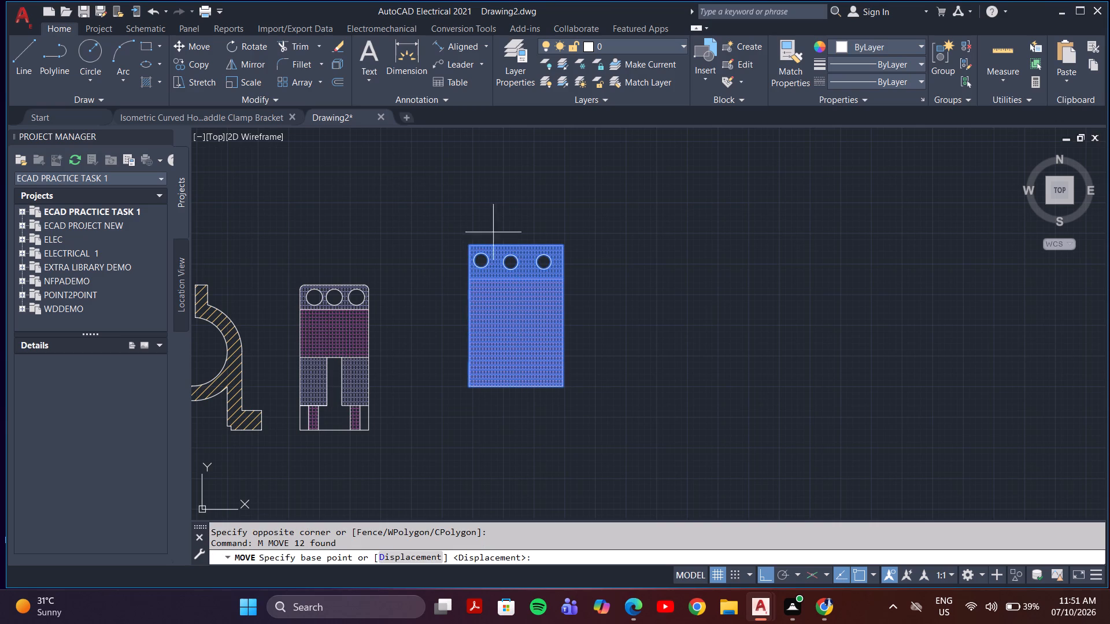
click(563, 242)
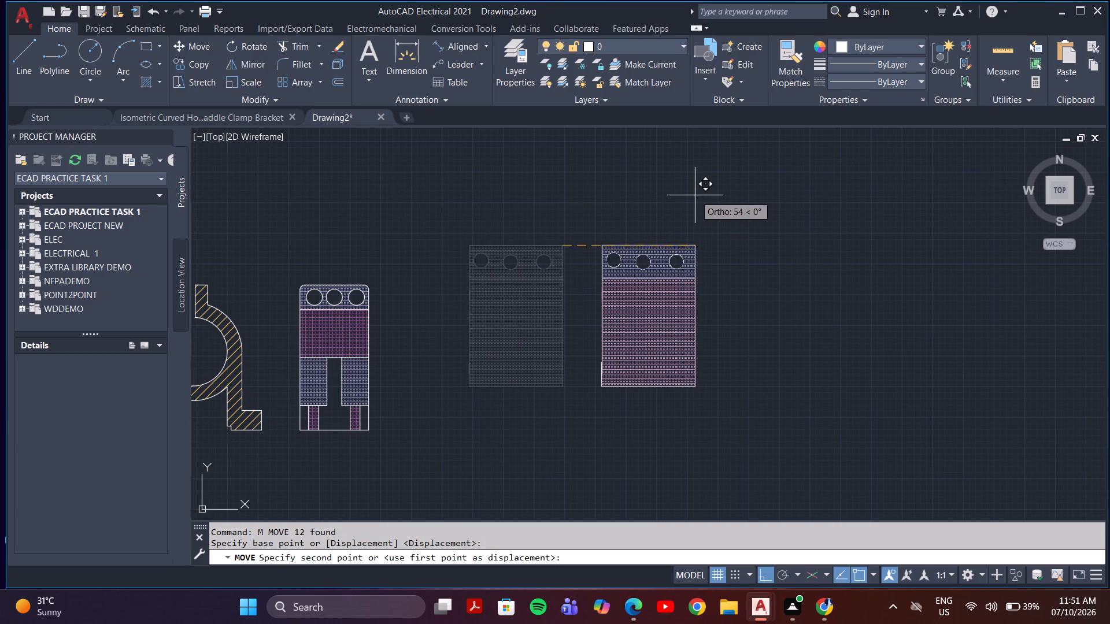
key(F8)
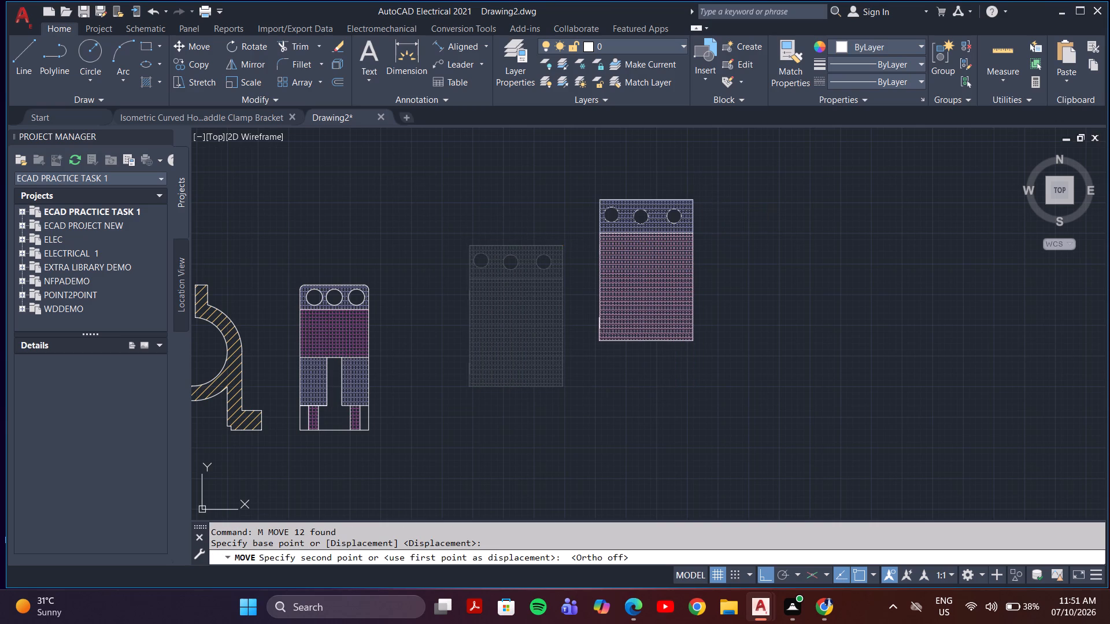
middle_drag(795, 153, 628, 273)
click(723, 199)
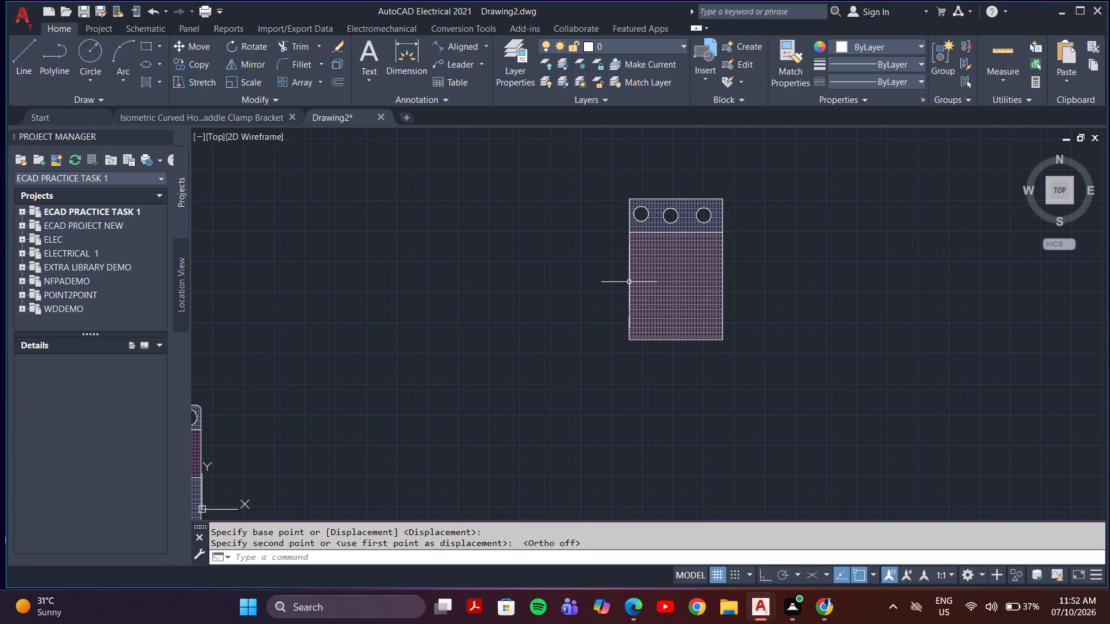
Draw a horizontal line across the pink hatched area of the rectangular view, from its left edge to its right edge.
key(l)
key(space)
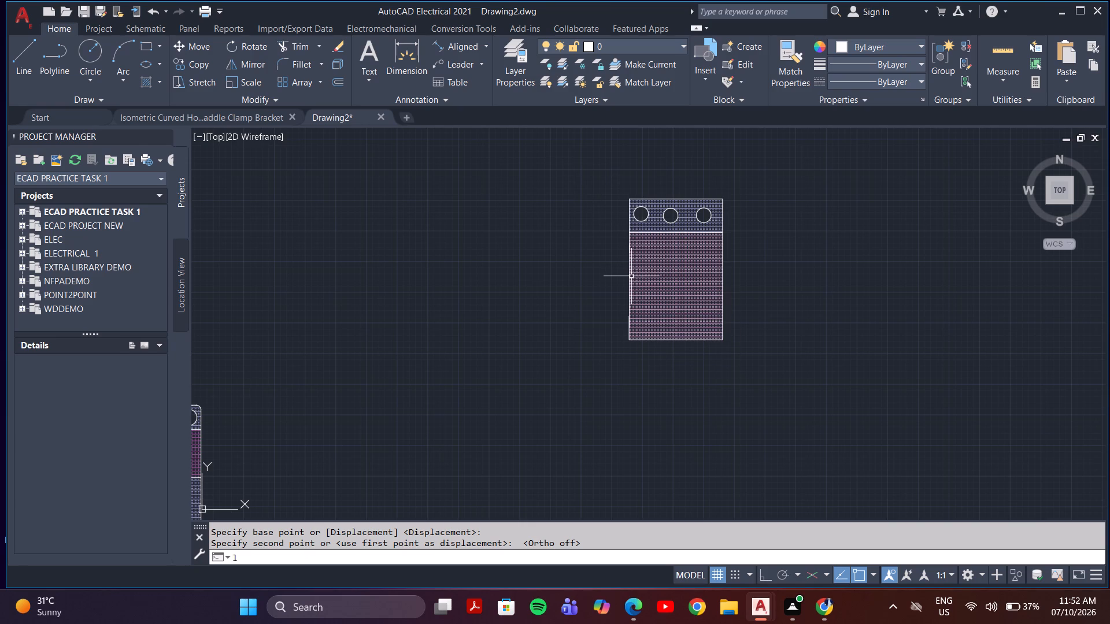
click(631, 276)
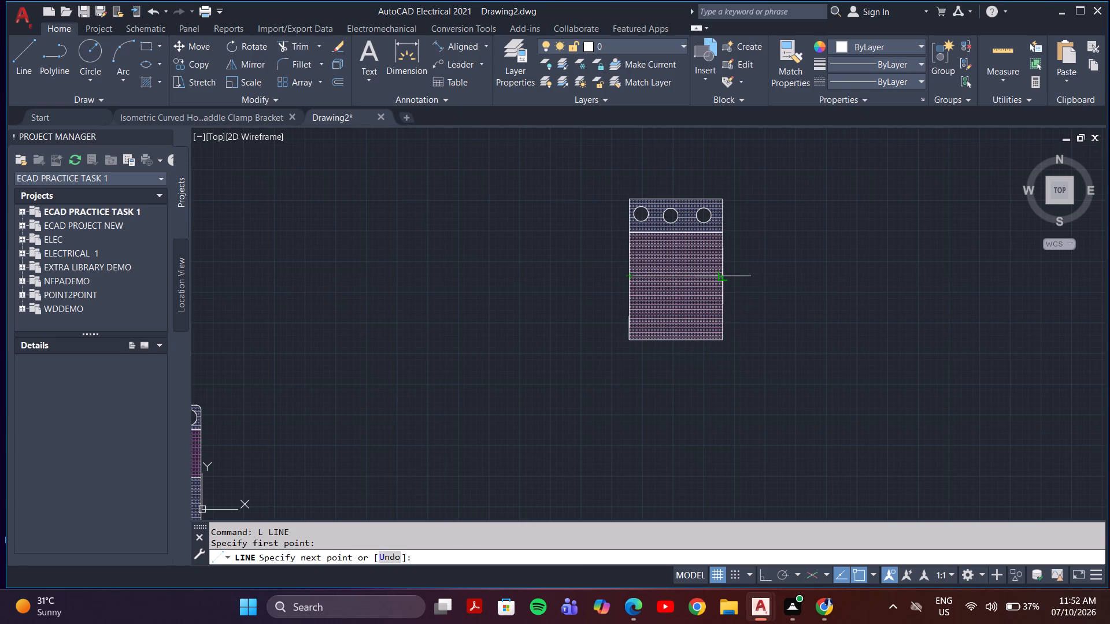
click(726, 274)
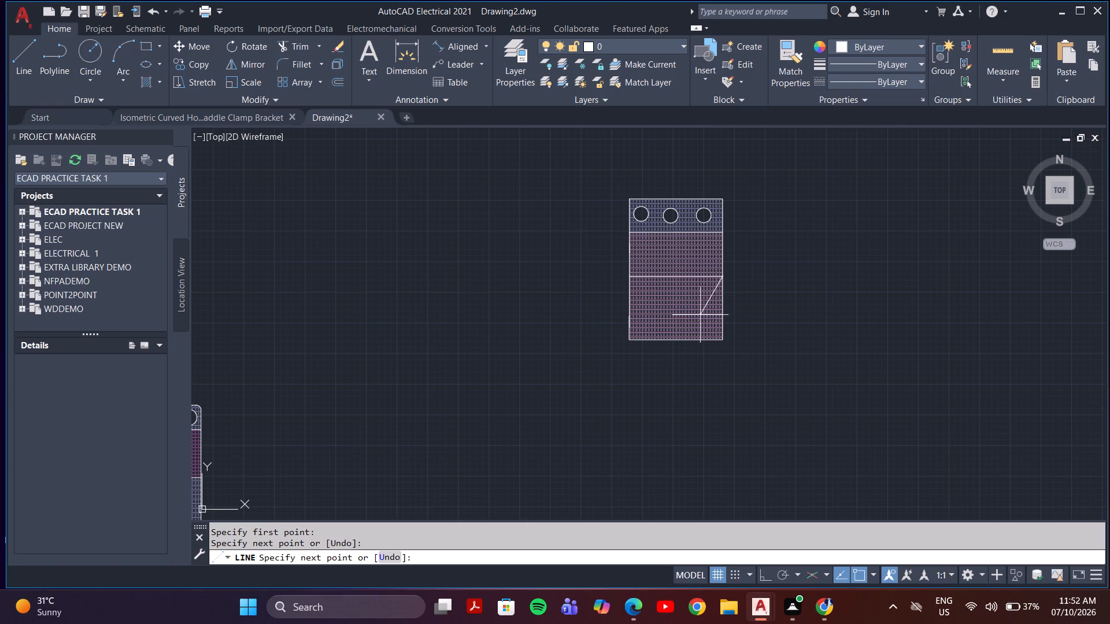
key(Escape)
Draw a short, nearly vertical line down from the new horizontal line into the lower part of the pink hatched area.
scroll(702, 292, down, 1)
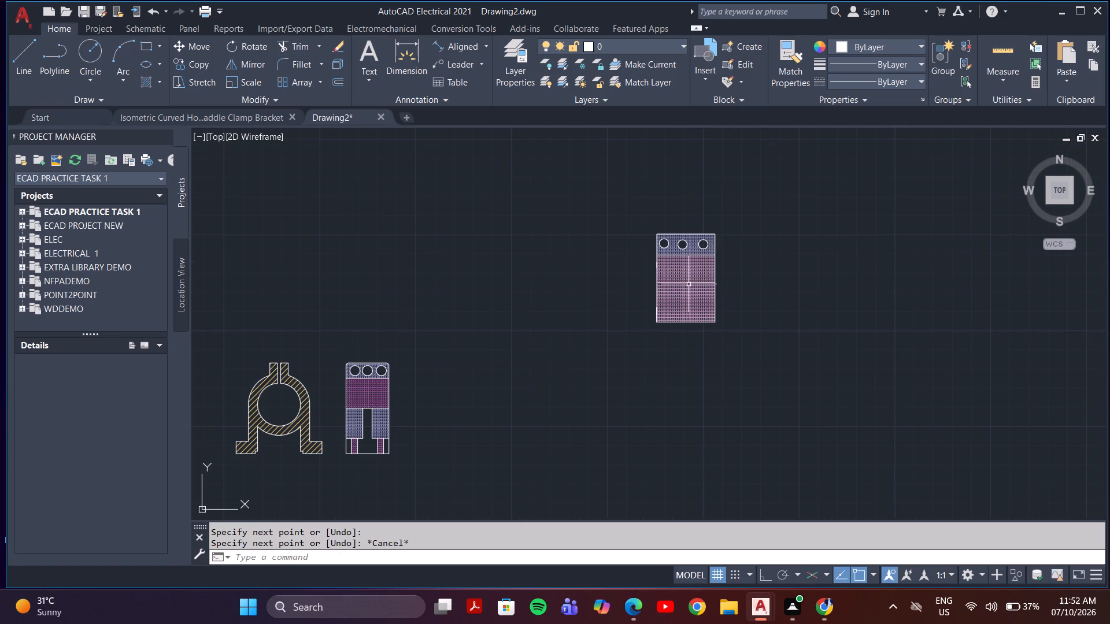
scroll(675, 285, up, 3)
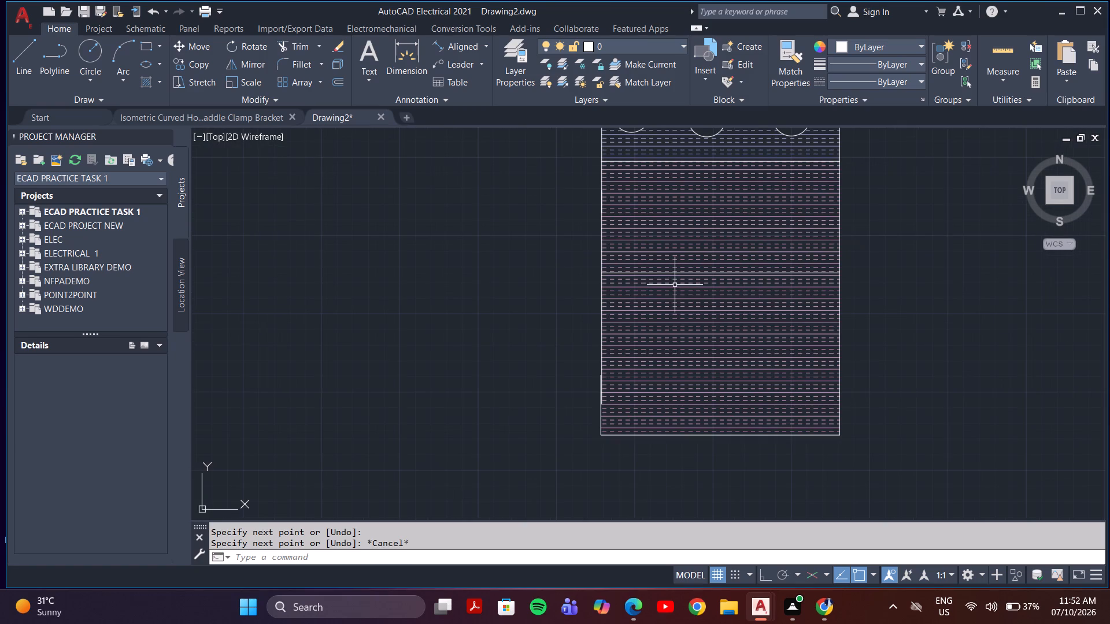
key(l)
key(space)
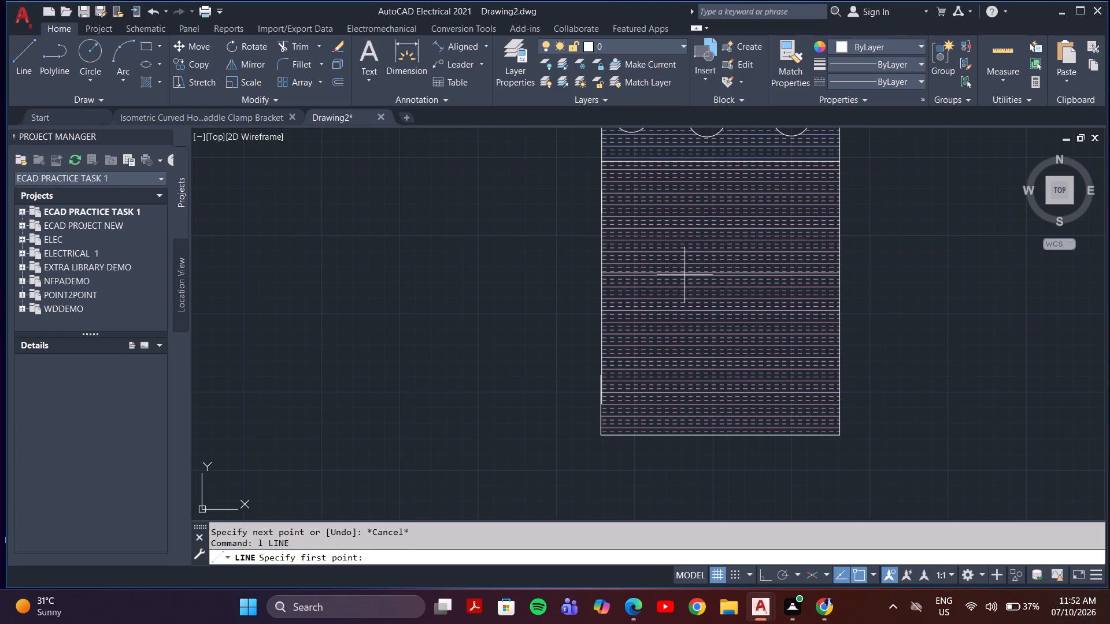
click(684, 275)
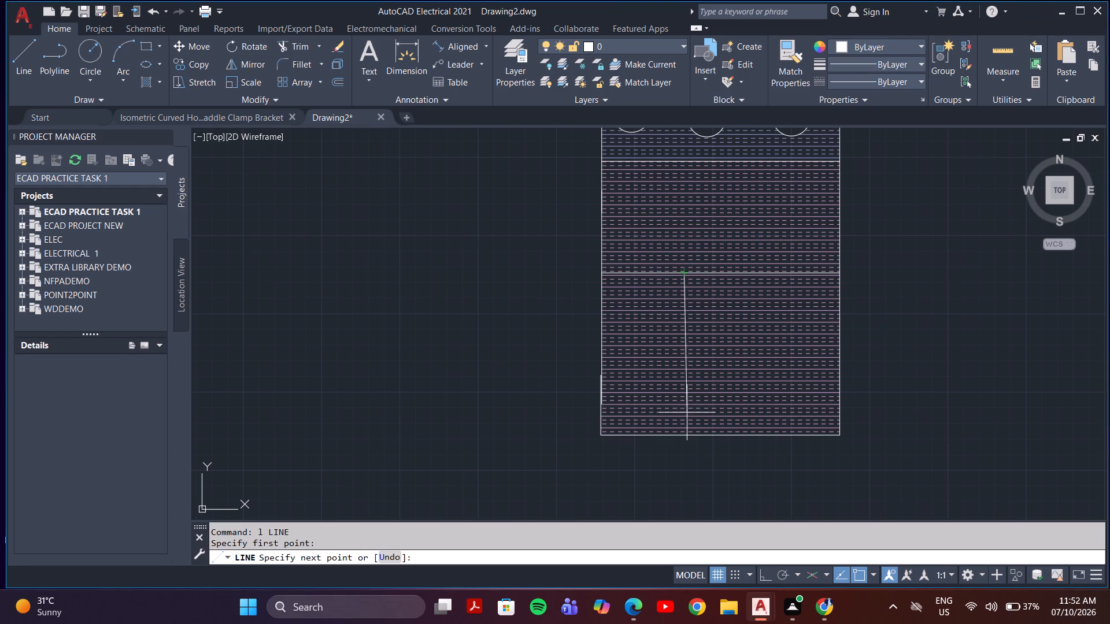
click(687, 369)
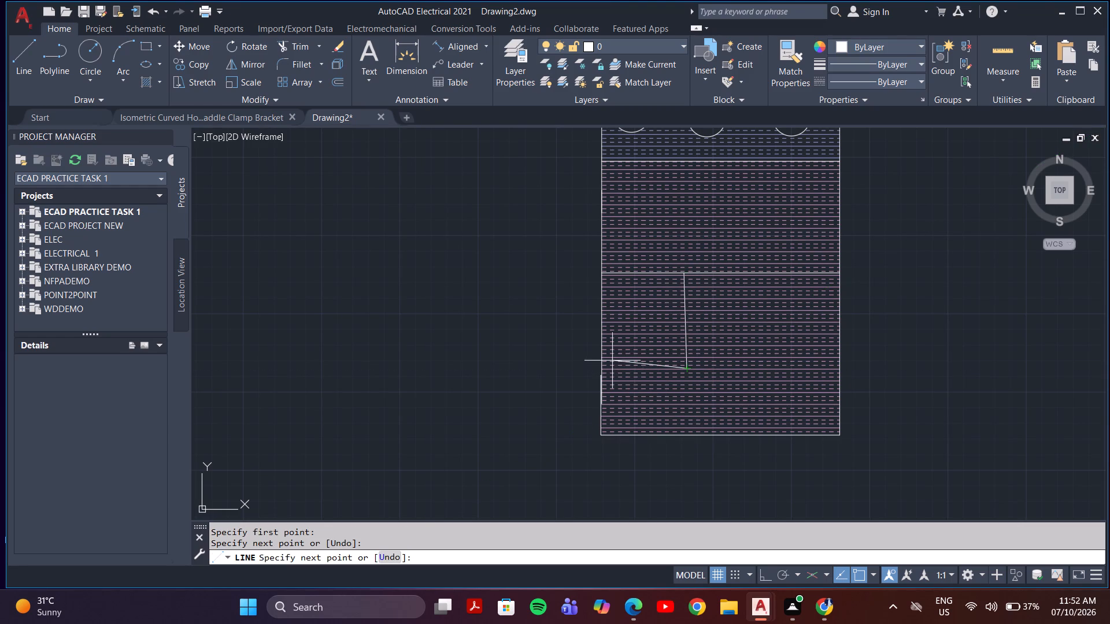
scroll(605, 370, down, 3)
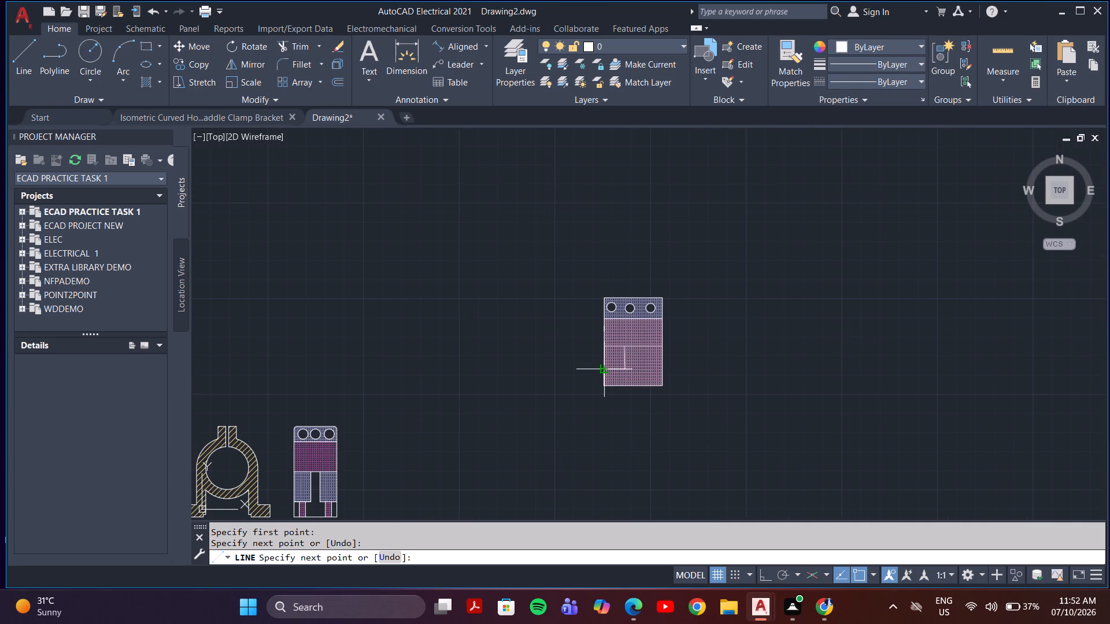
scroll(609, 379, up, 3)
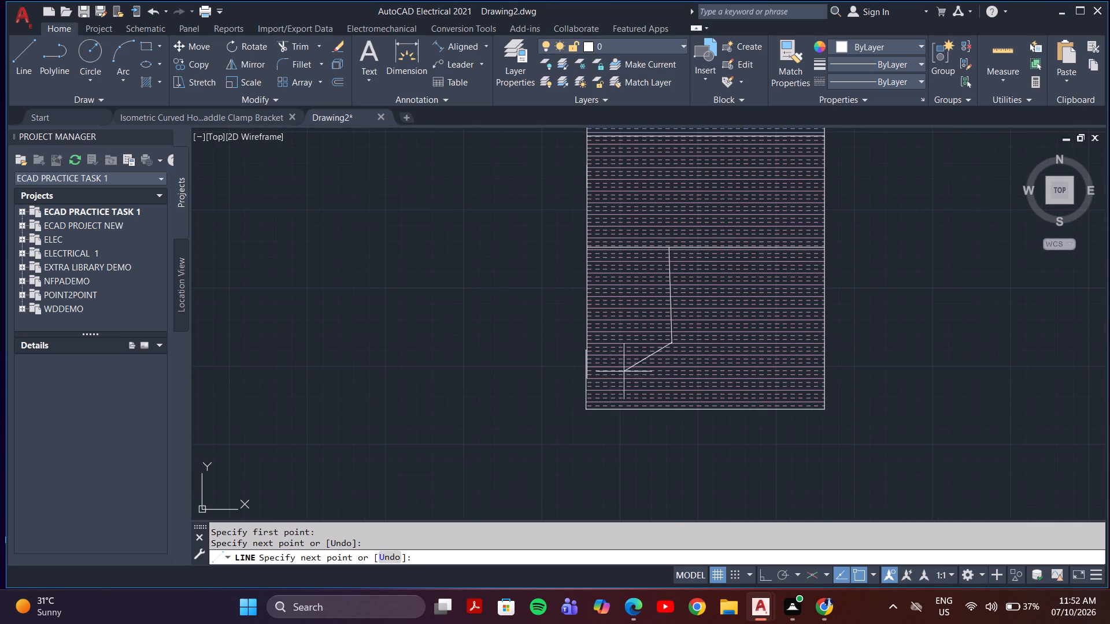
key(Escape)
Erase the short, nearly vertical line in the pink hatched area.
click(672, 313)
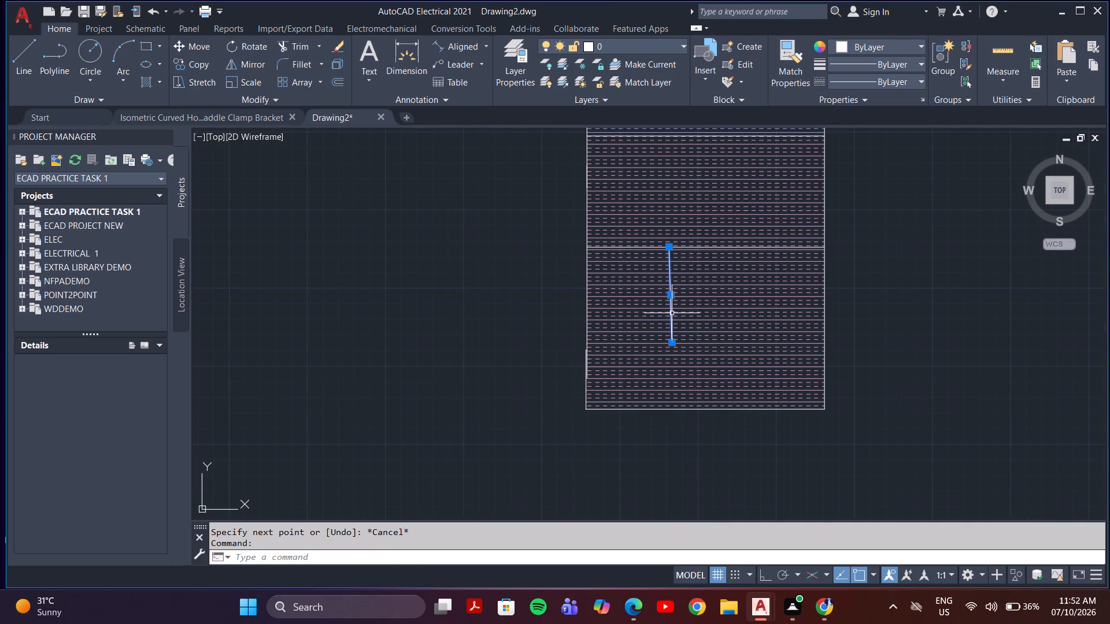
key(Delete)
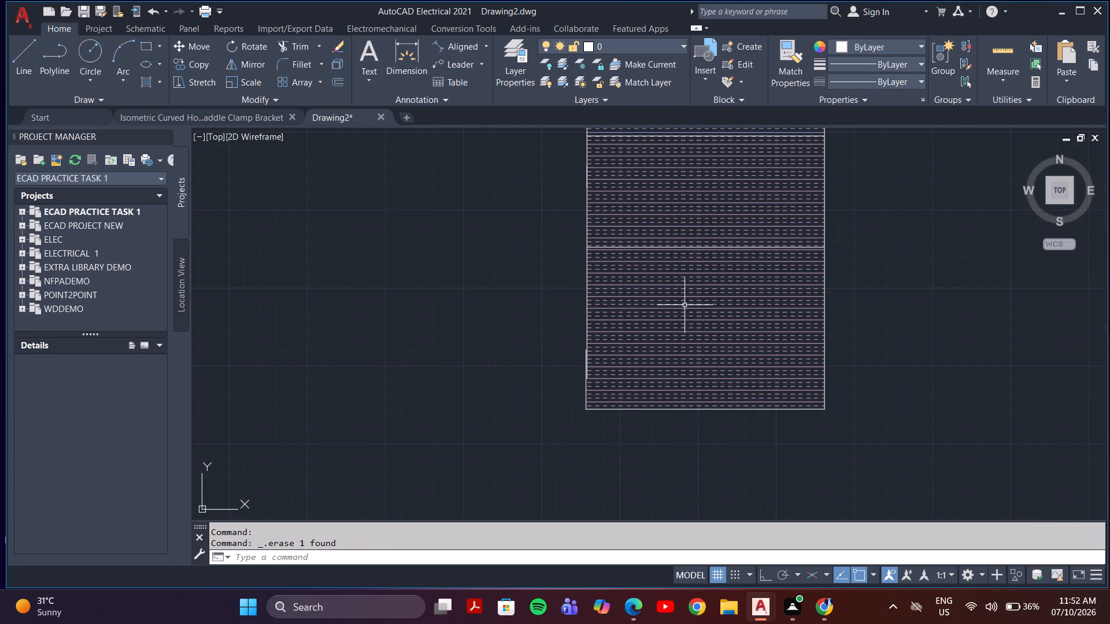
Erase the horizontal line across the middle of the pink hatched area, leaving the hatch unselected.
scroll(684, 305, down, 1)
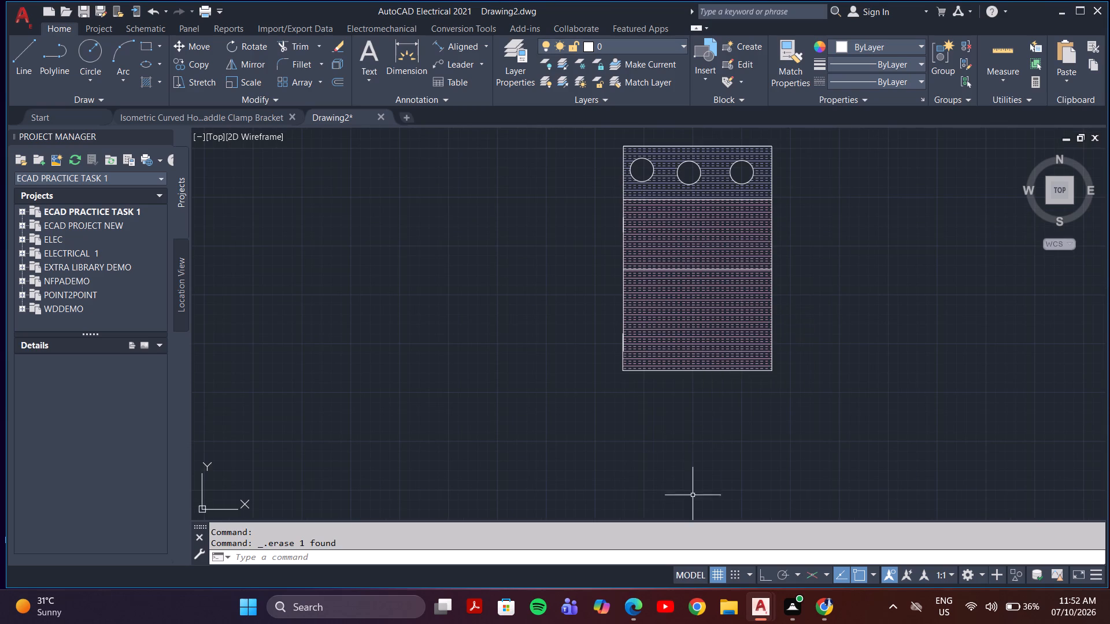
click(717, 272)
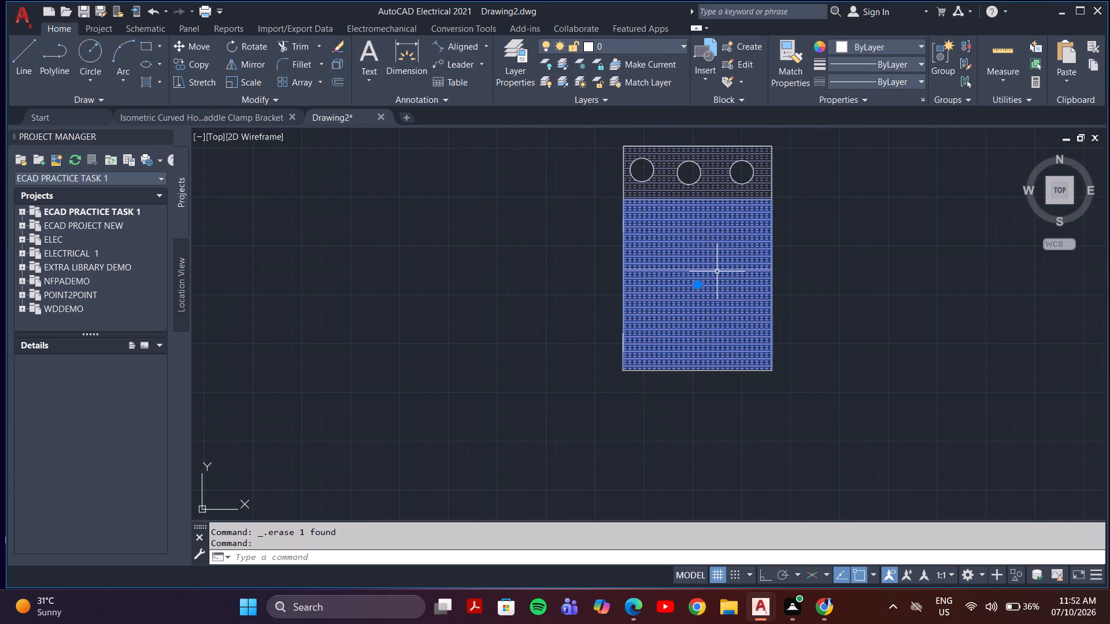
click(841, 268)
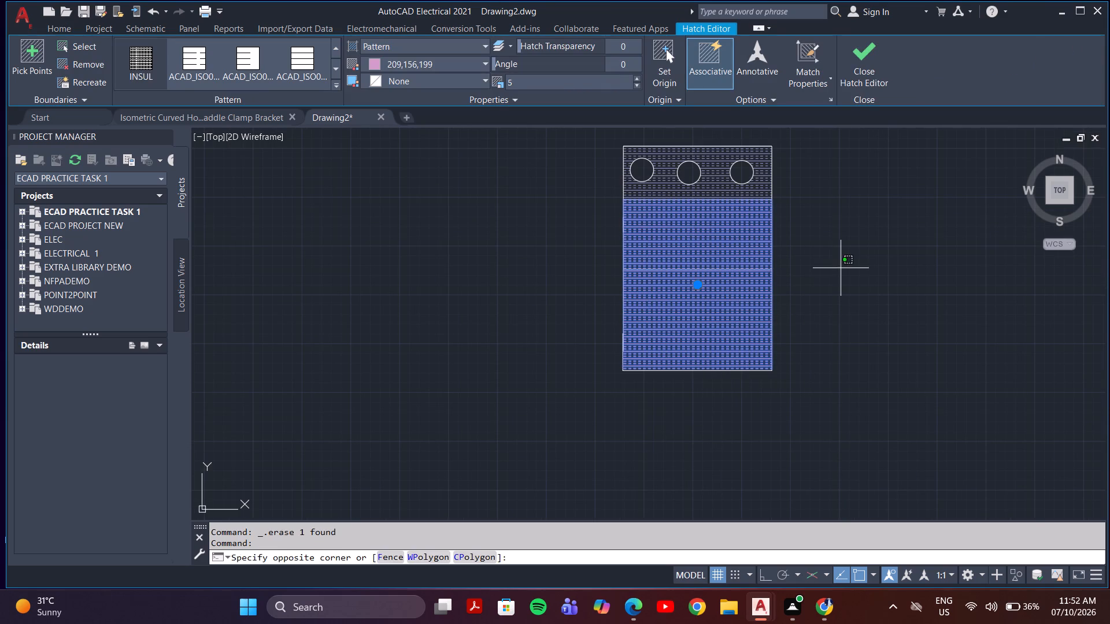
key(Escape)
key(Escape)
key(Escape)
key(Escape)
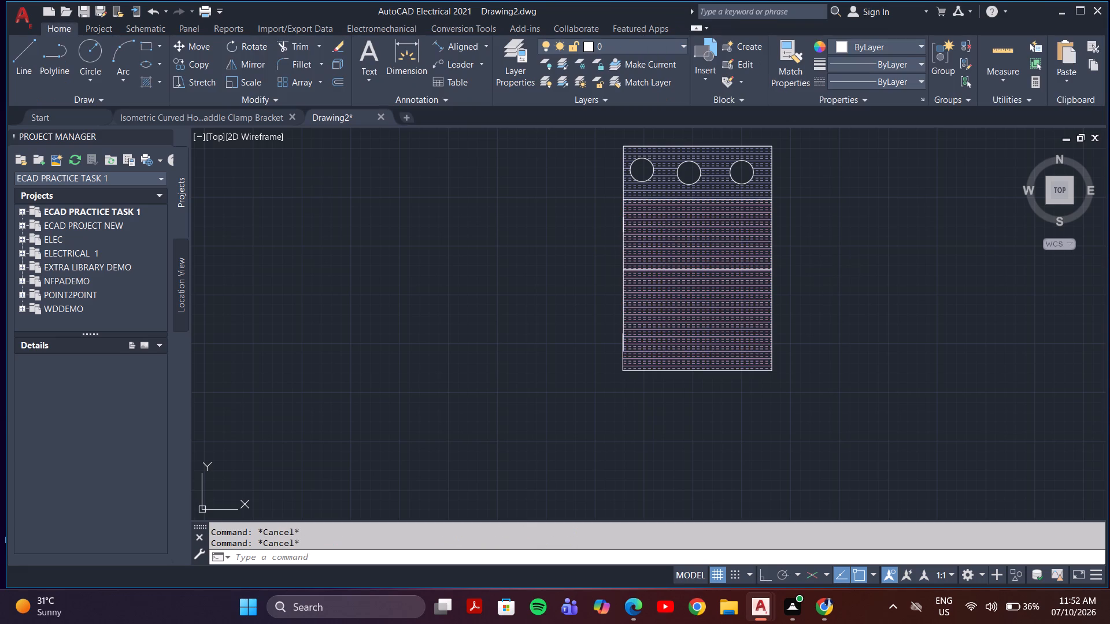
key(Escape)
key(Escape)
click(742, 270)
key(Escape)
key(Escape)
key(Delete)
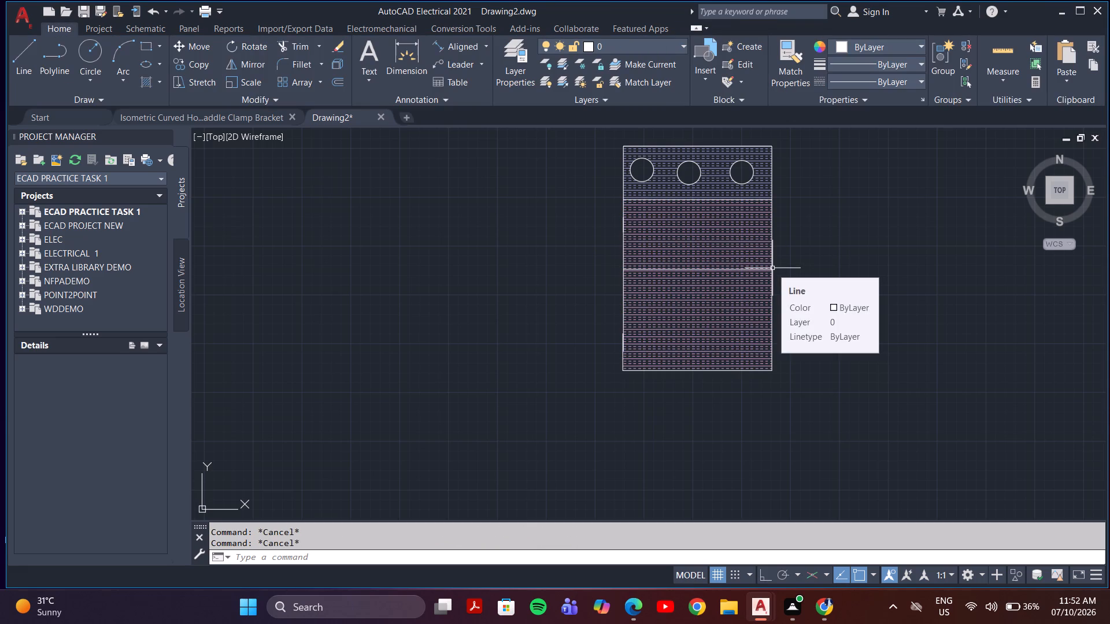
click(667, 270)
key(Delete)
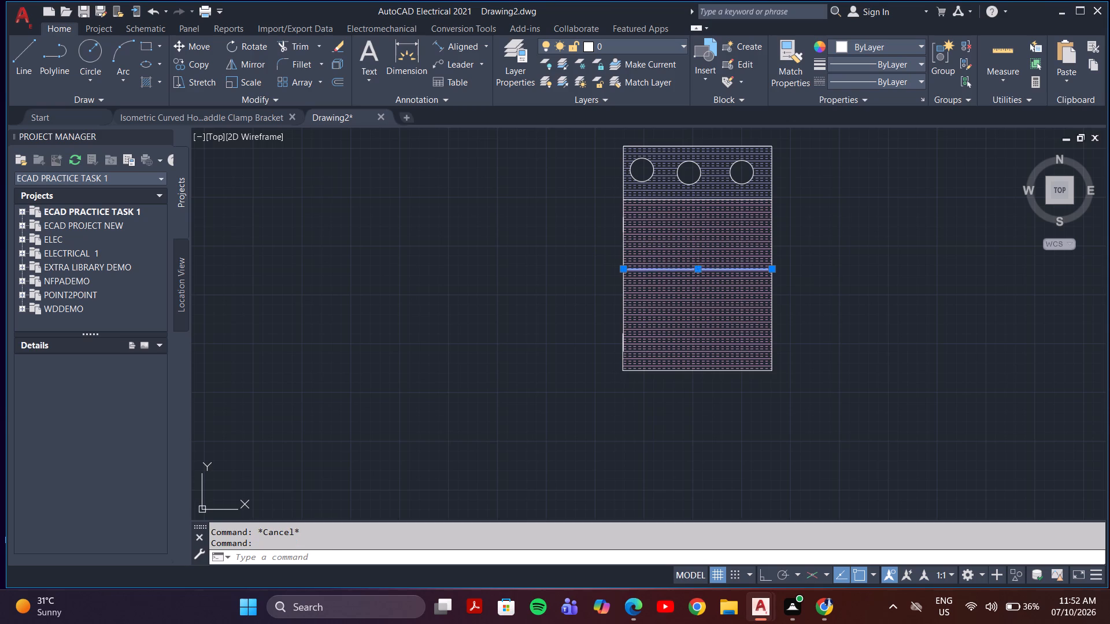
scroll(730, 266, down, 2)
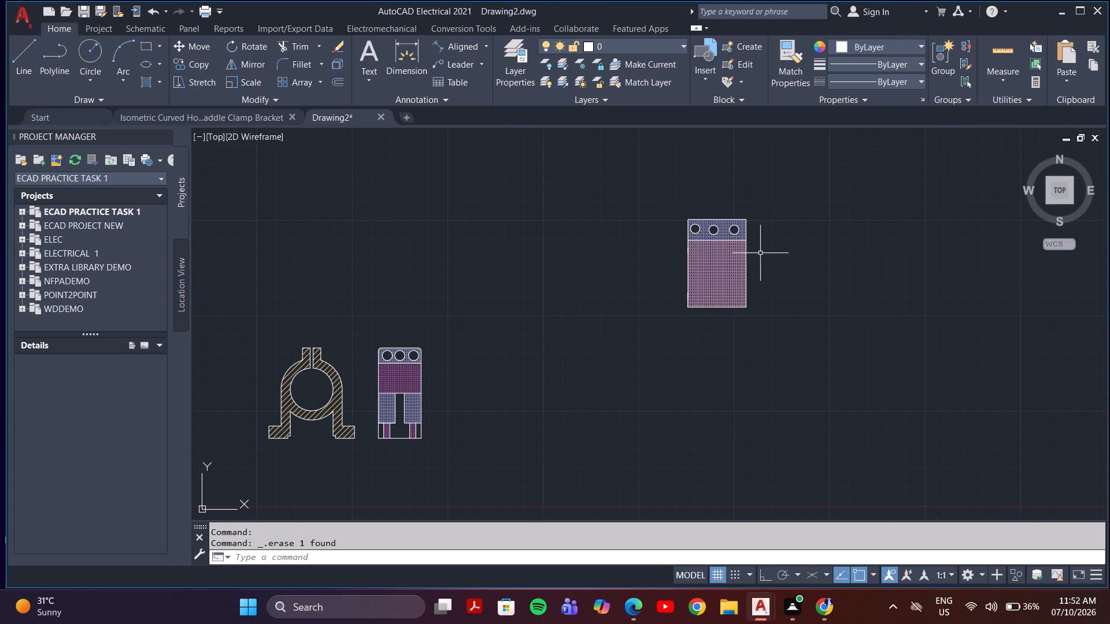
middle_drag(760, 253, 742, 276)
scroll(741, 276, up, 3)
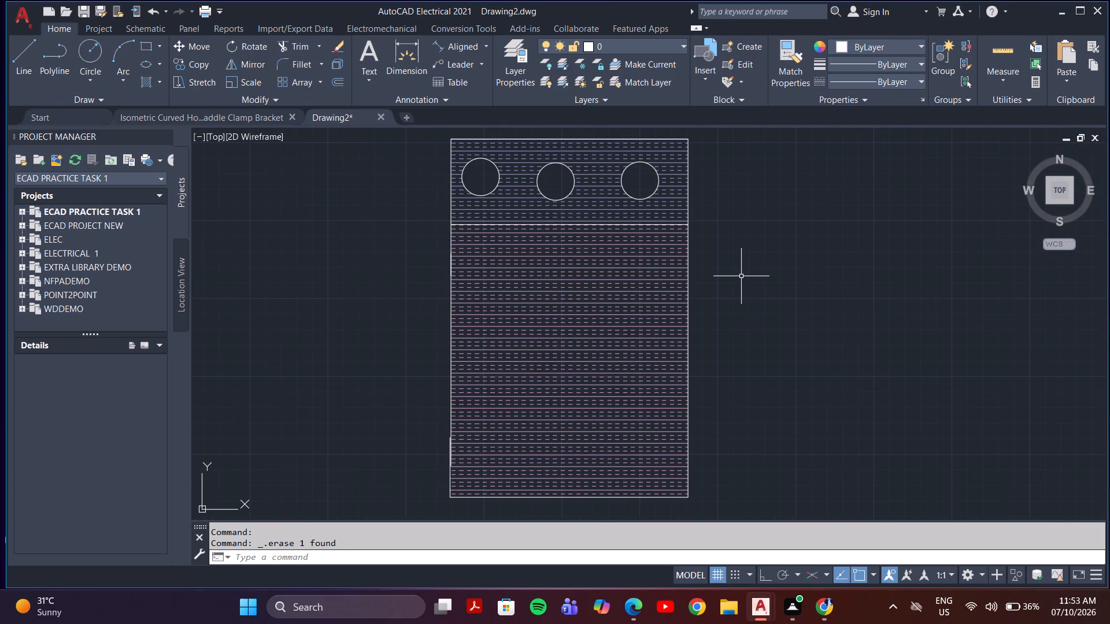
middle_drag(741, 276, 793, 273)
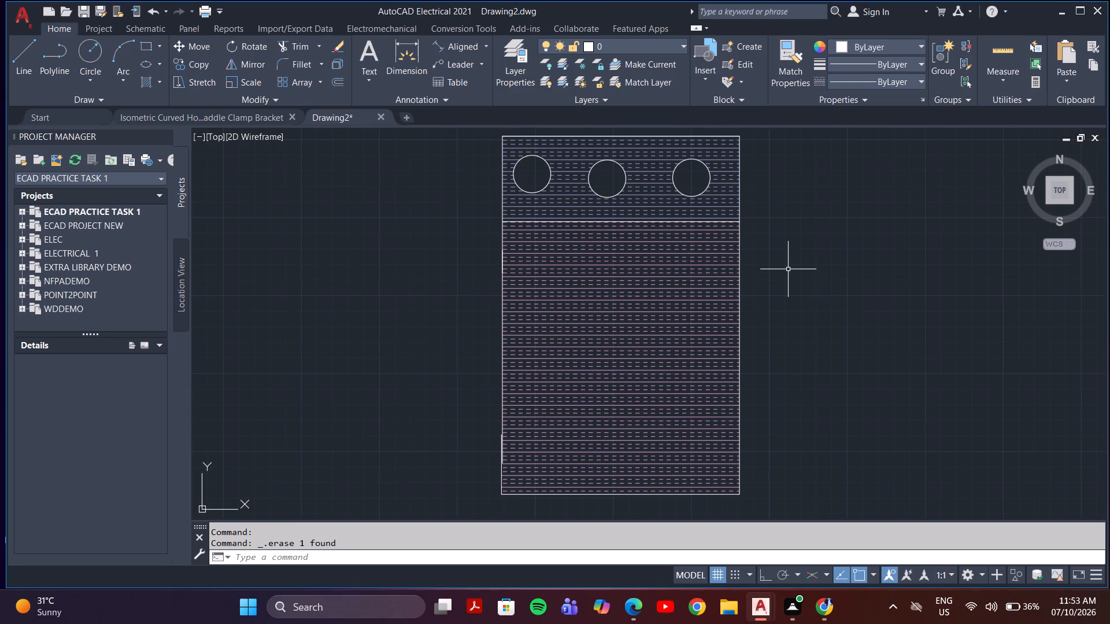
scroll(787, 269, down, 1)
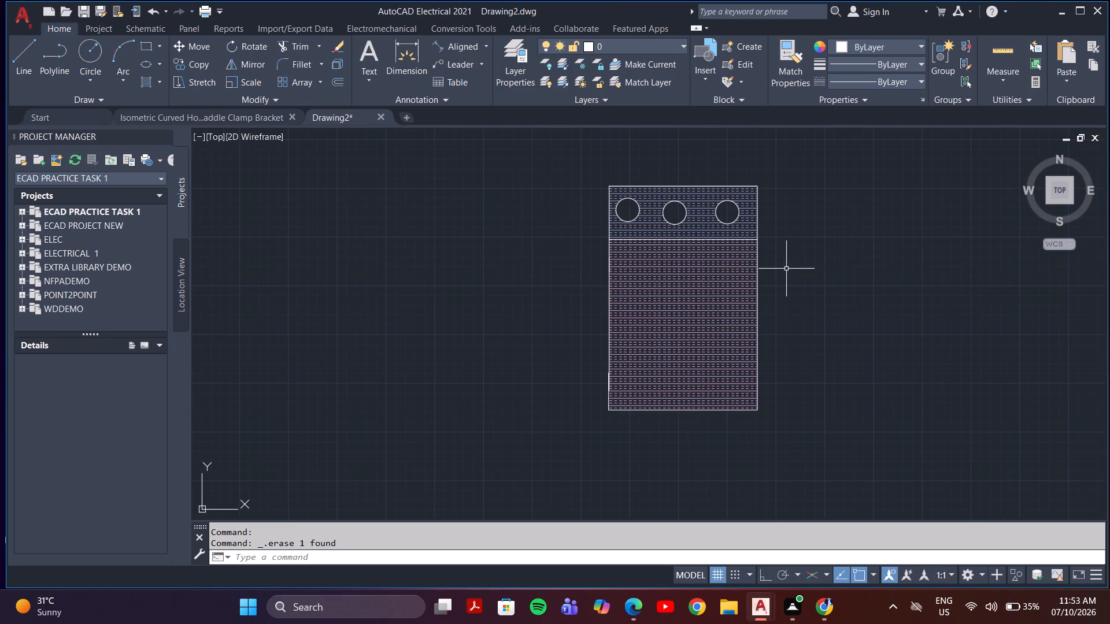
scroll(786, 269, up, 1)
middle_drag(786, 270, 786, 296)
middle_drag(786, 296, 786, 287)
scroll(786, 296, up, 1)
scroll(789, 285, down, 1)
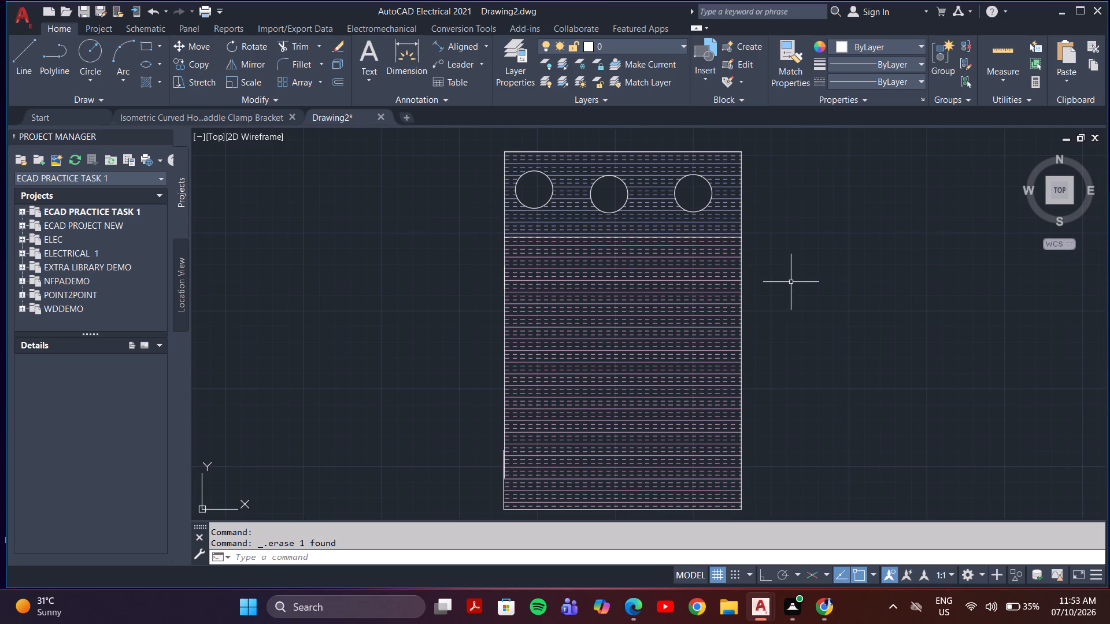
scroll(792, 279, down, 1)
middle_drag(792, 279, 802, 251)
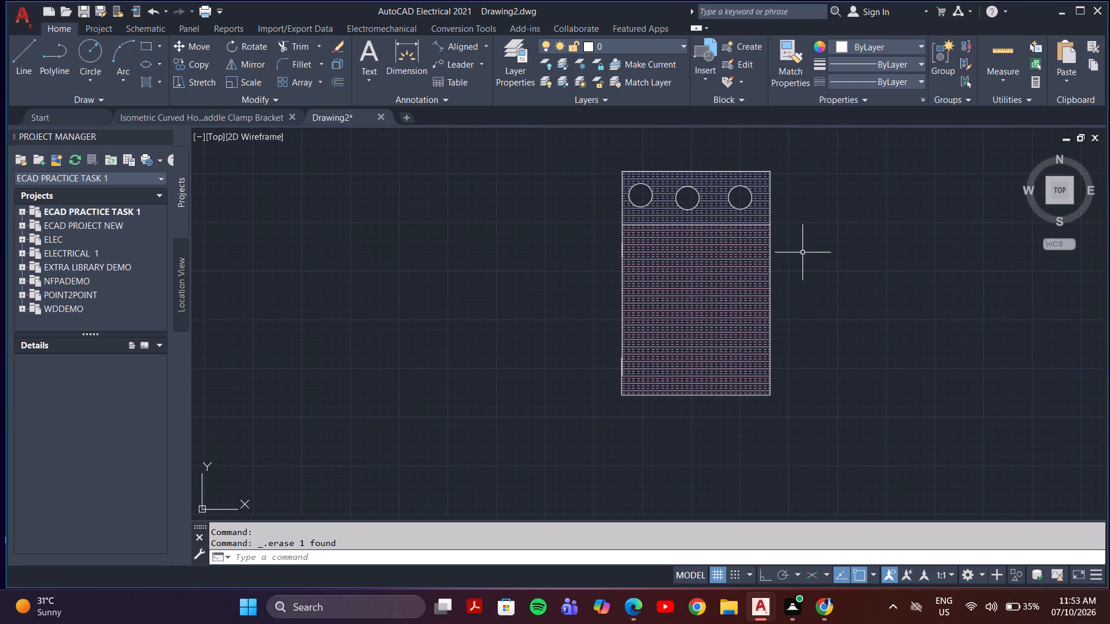
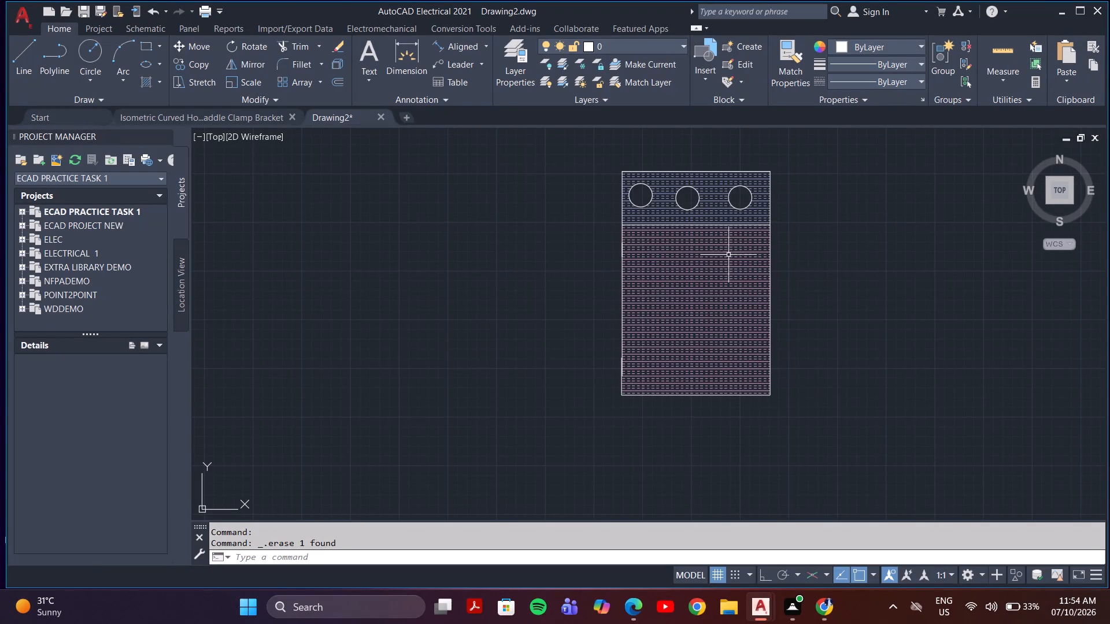
Draw a nearly square rectangle in the empty space to the right of the hatched rectangular view.
scroll(745, 256, up, 1)
middle_drag(745, 256, 670, 276)
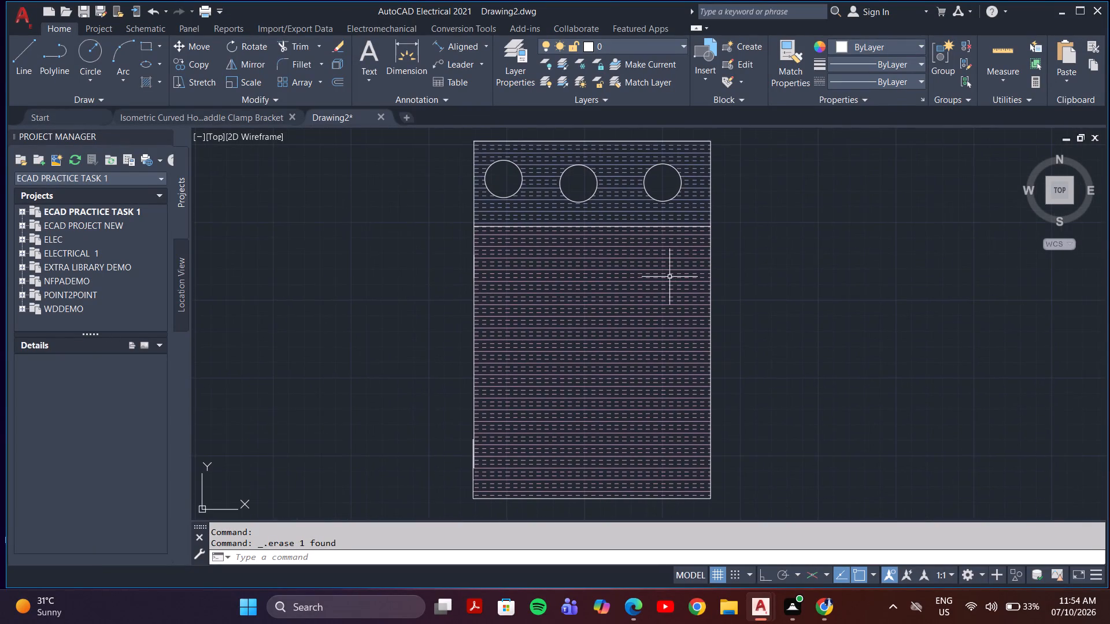
scroll(669, 277, down, 1)
middle_drag(769, 266, 701, 260)
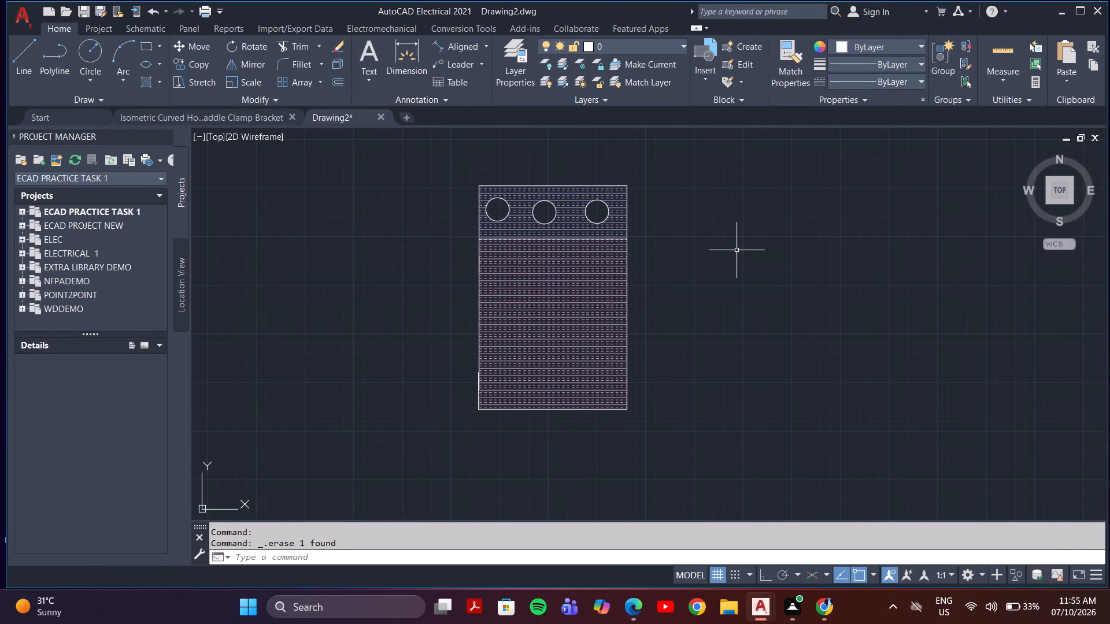
click(737, 250)
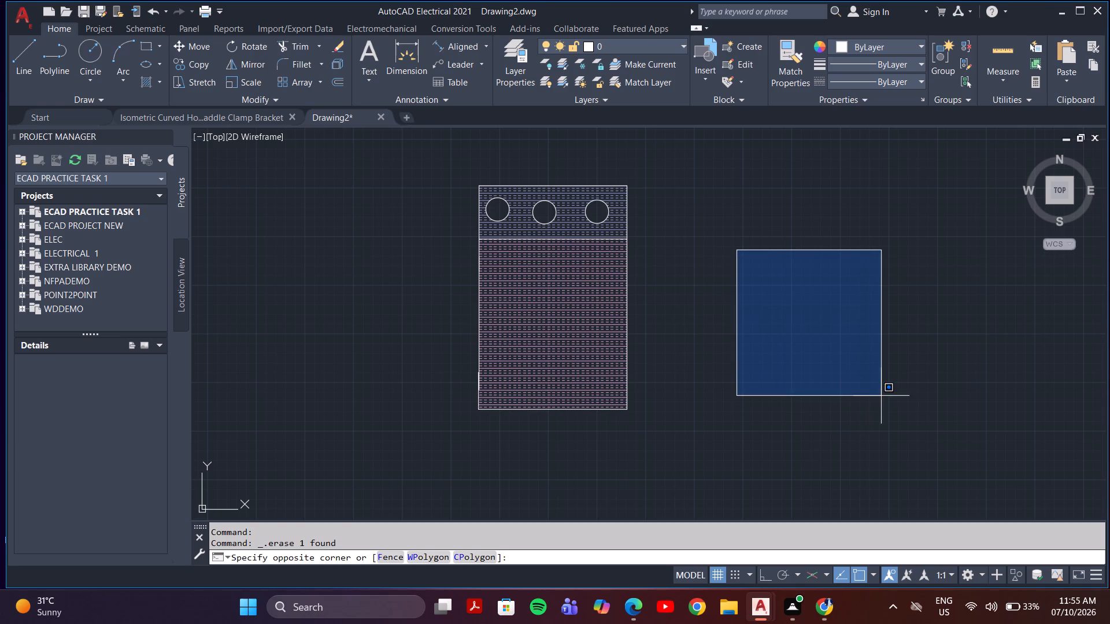
key(Escape)
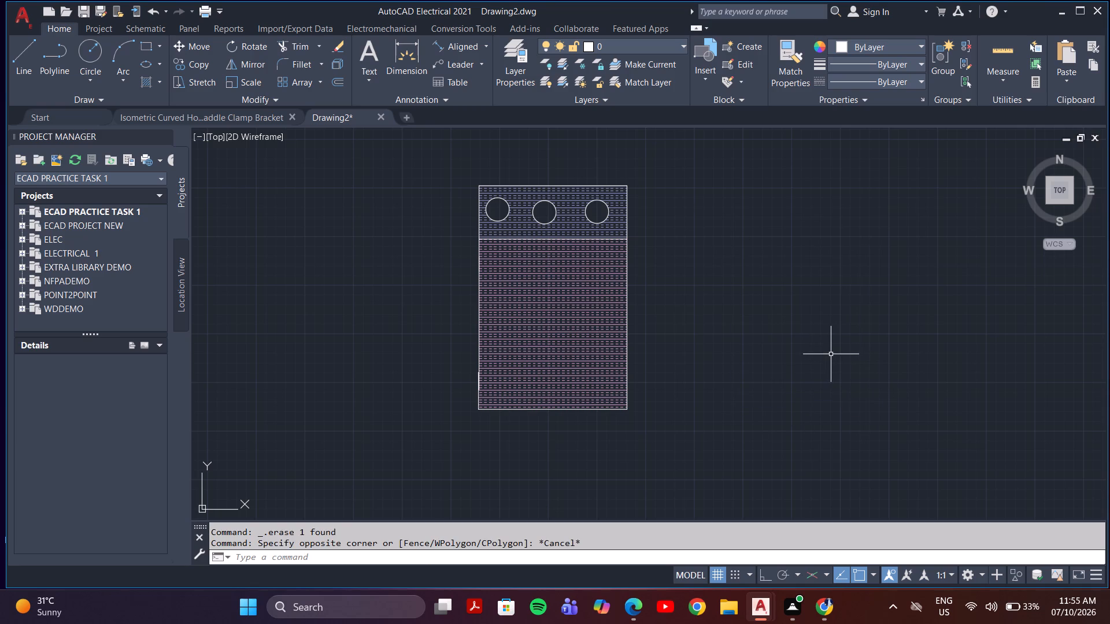
text(rec)
key(space)
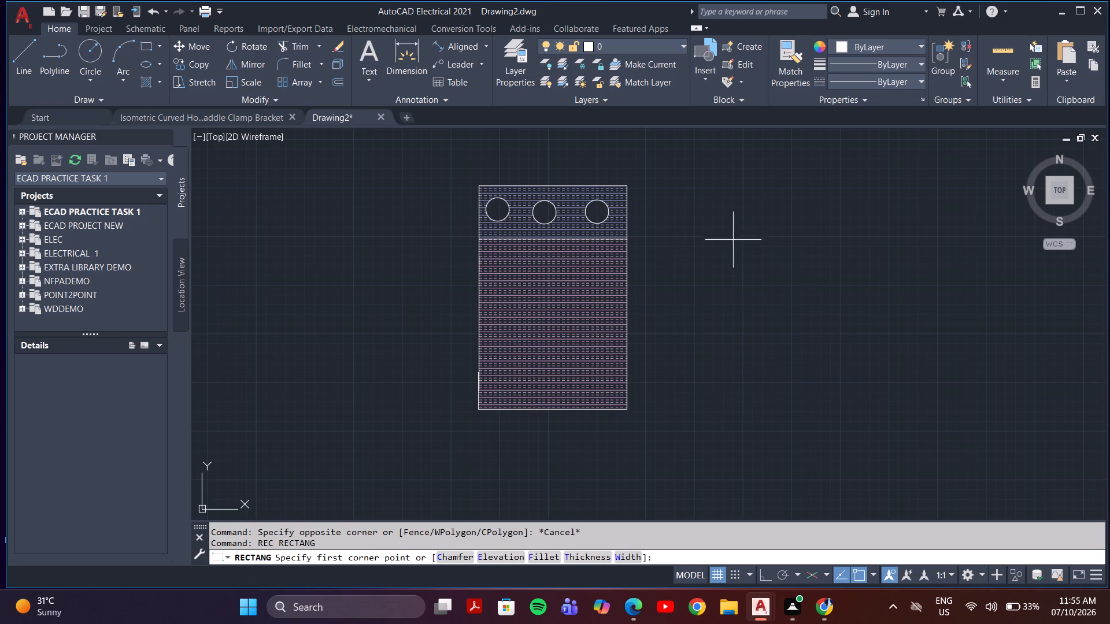
click(712, 211)
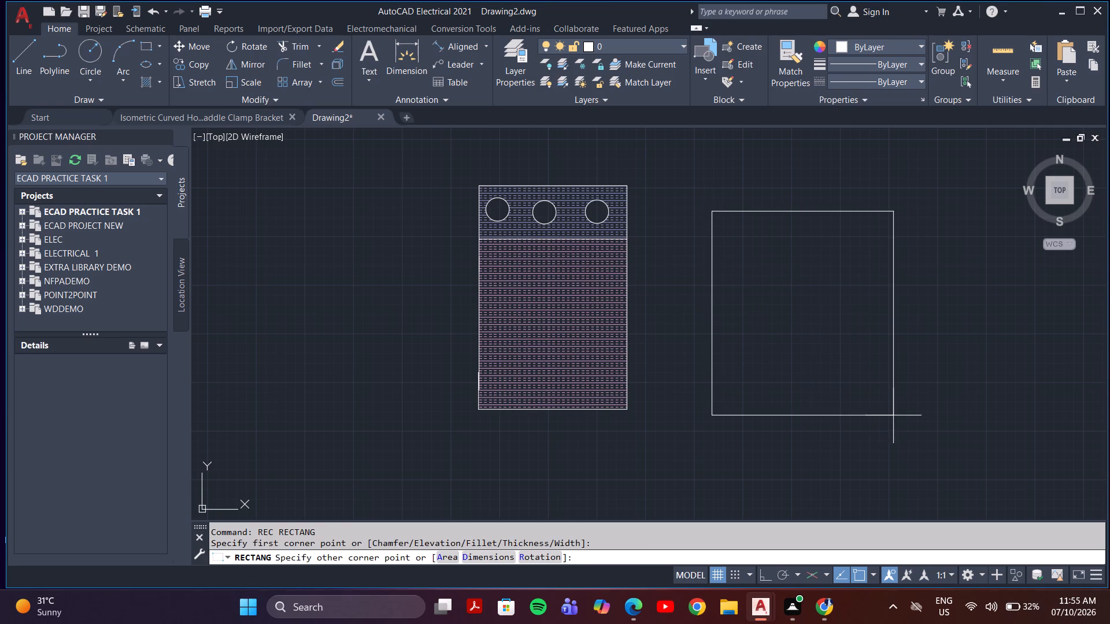
click(895, 415)
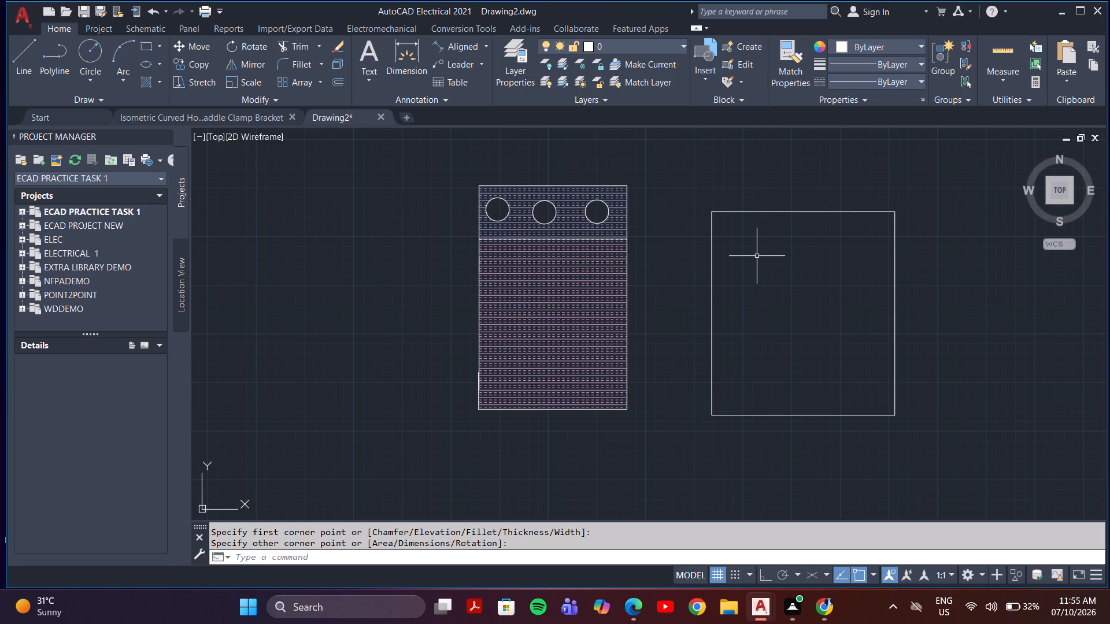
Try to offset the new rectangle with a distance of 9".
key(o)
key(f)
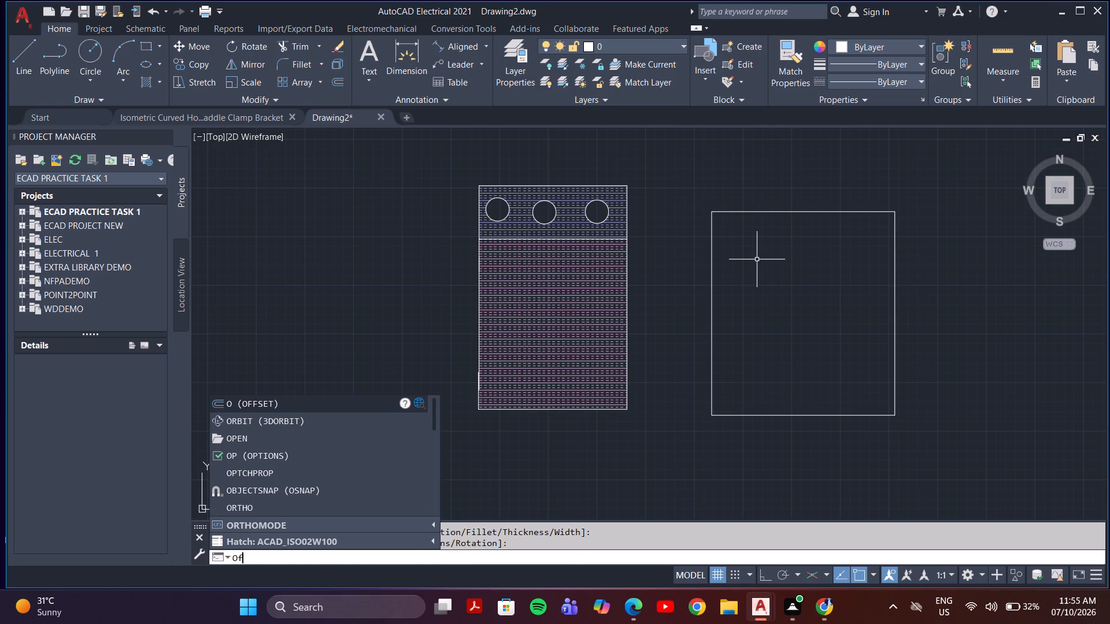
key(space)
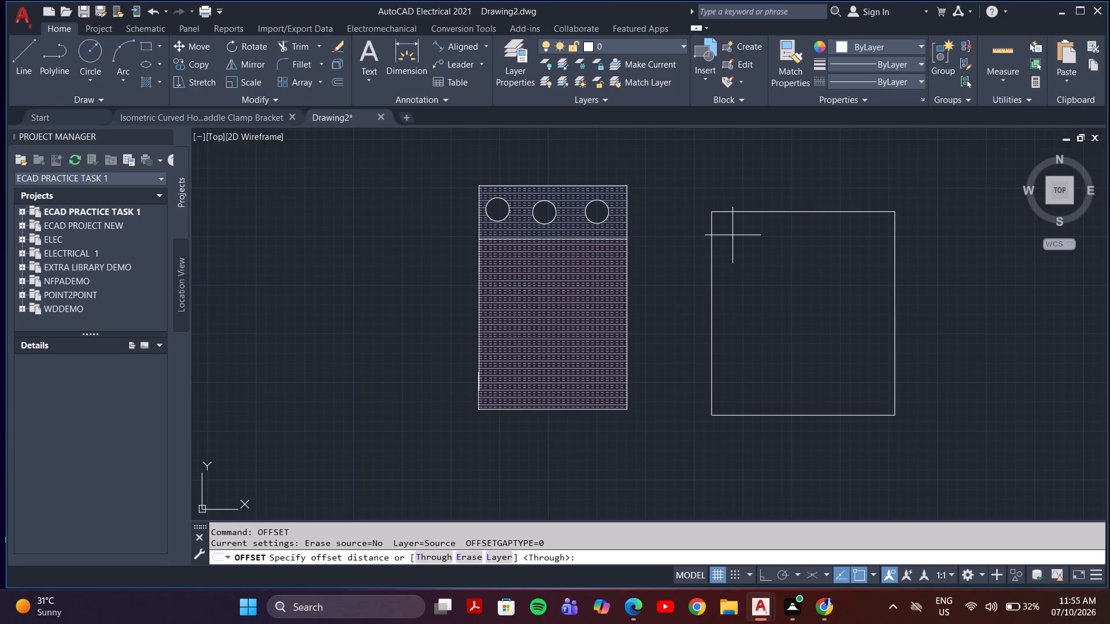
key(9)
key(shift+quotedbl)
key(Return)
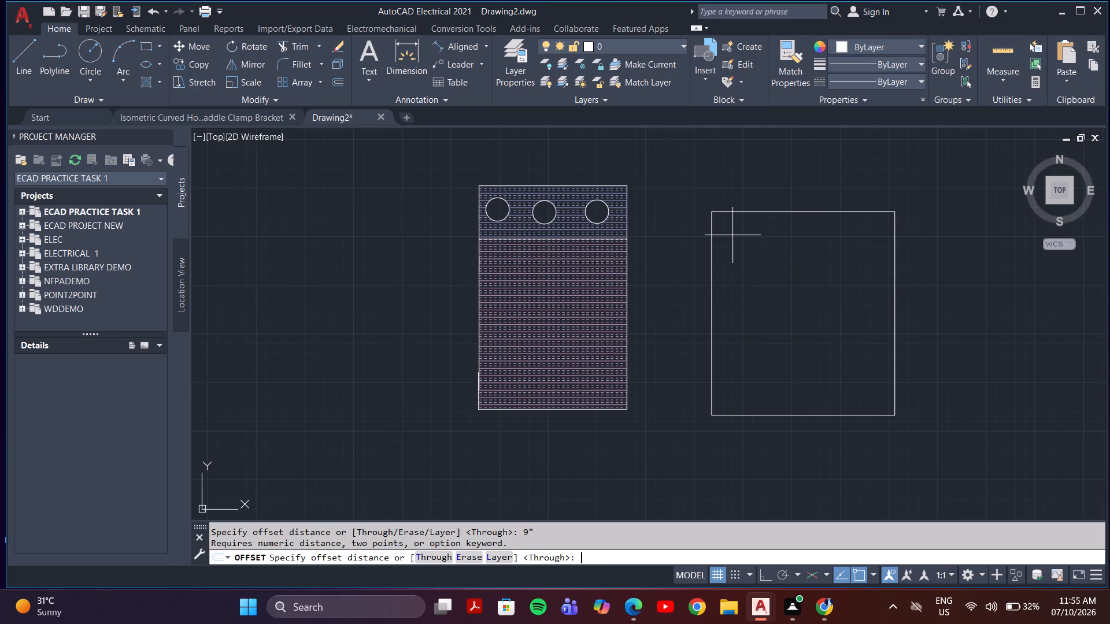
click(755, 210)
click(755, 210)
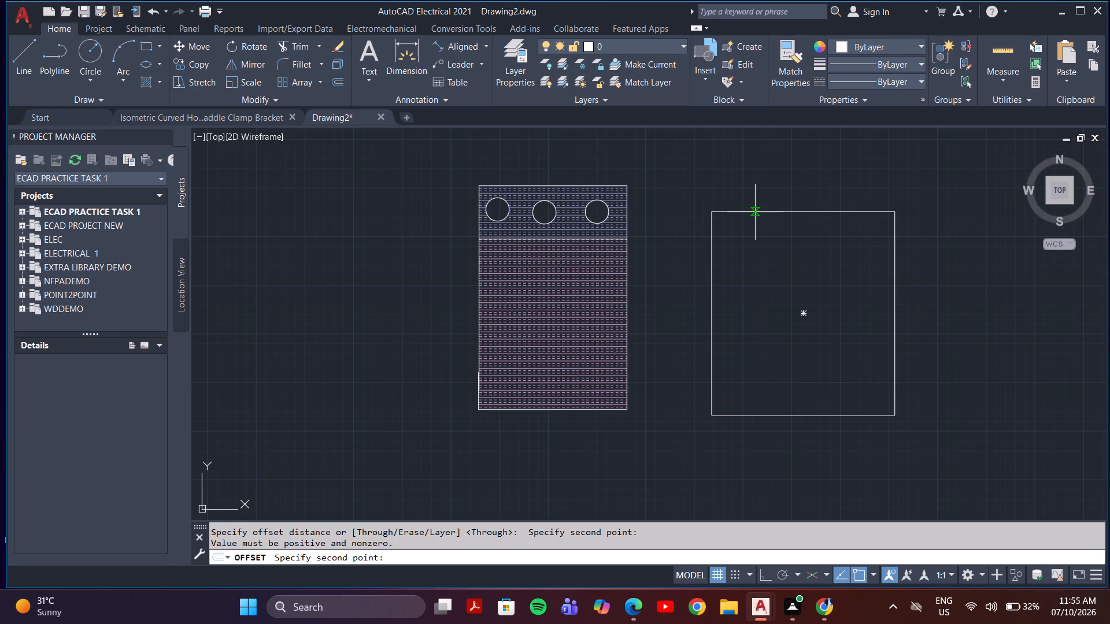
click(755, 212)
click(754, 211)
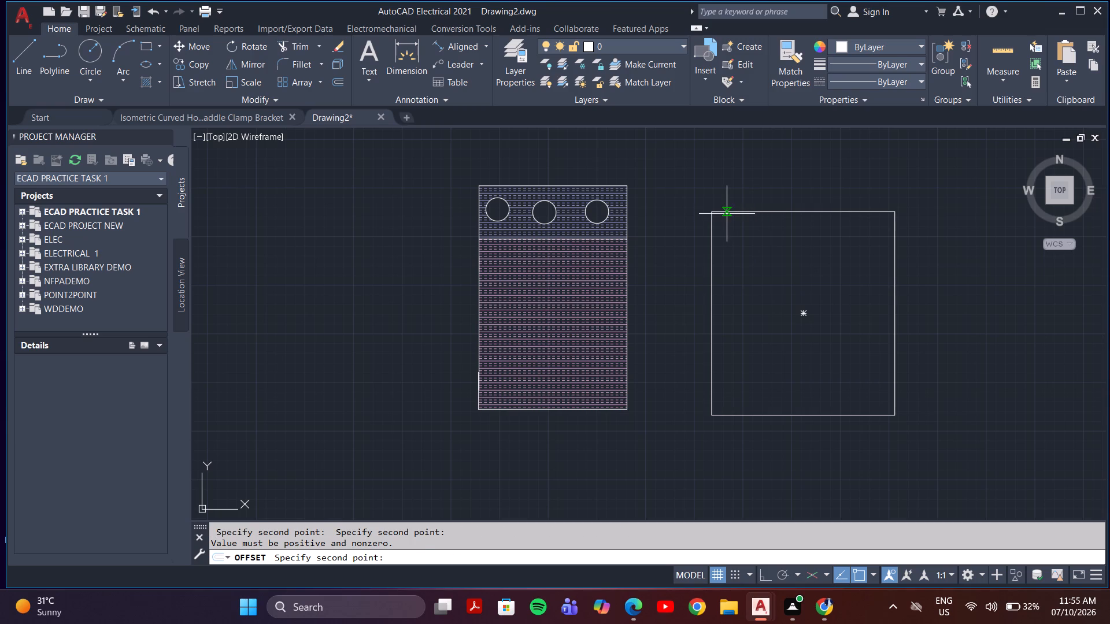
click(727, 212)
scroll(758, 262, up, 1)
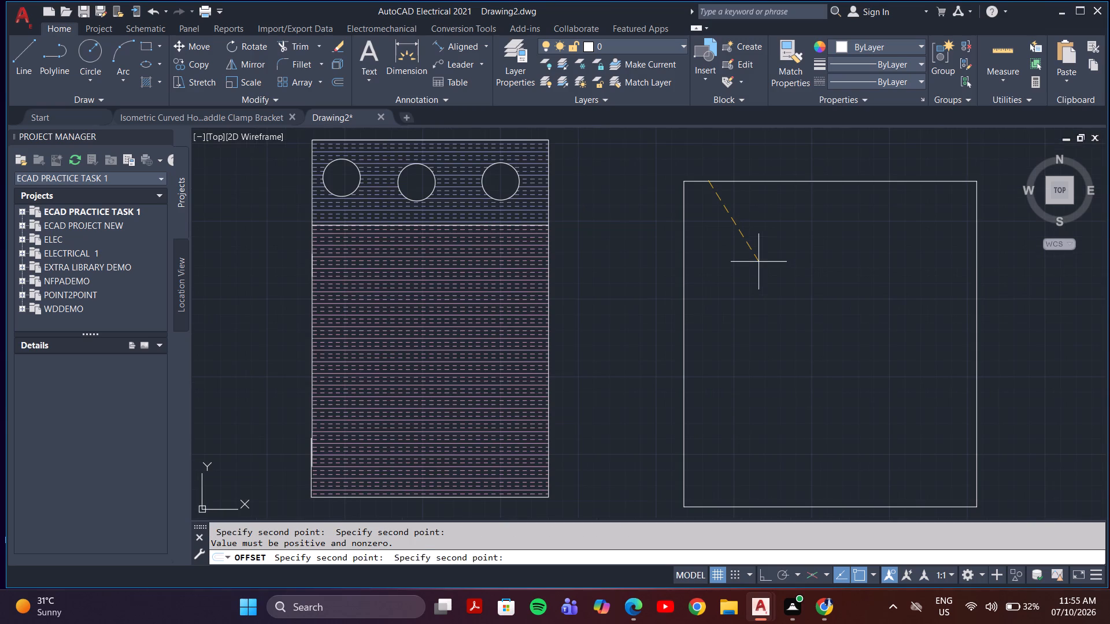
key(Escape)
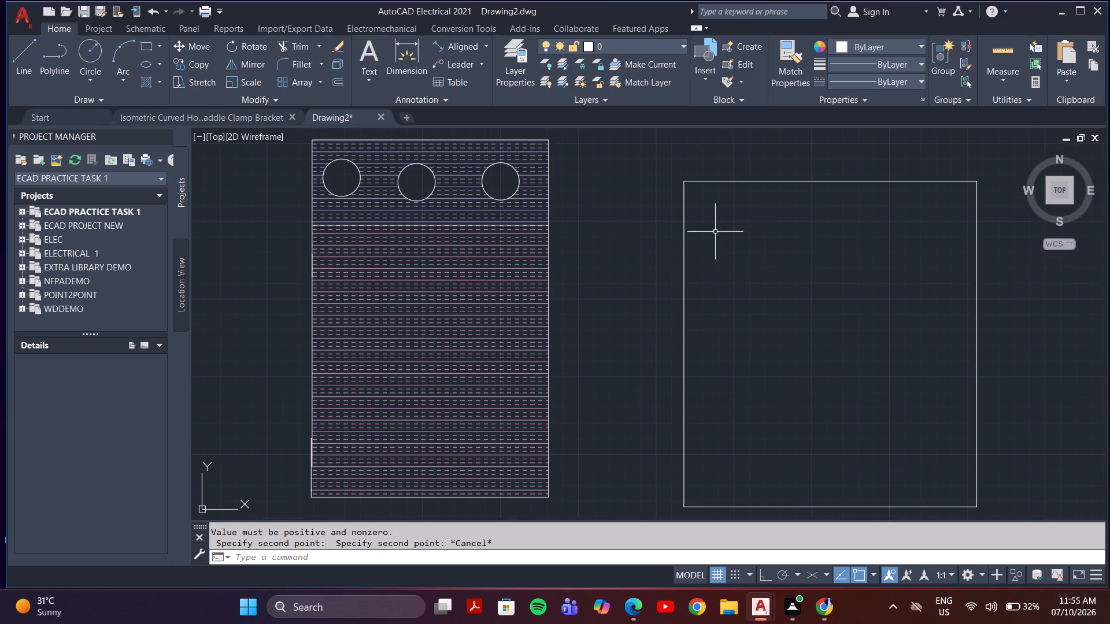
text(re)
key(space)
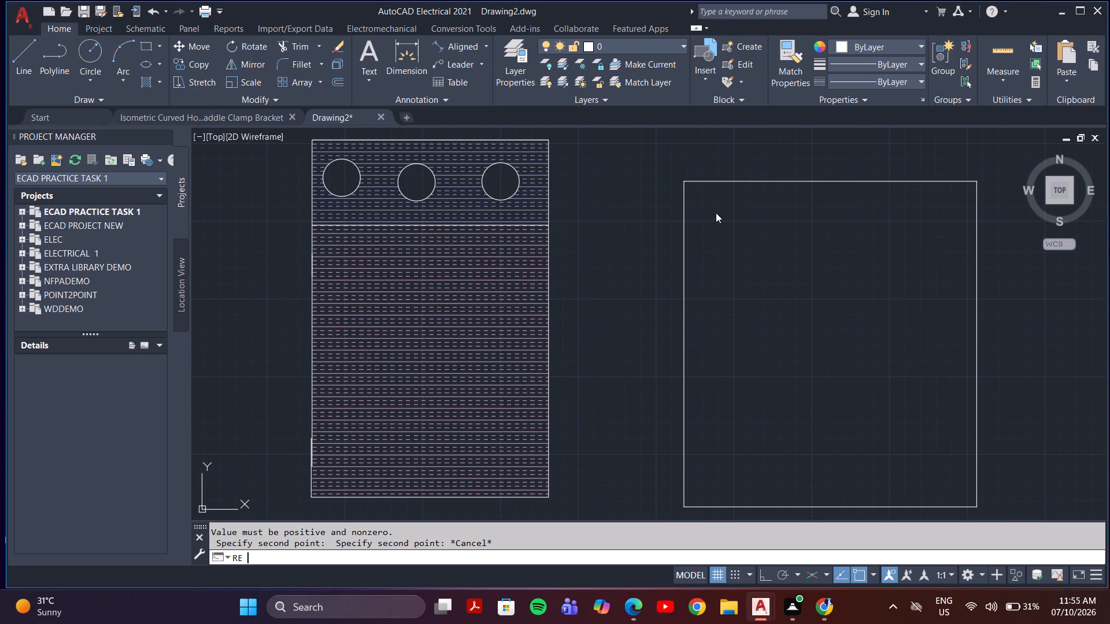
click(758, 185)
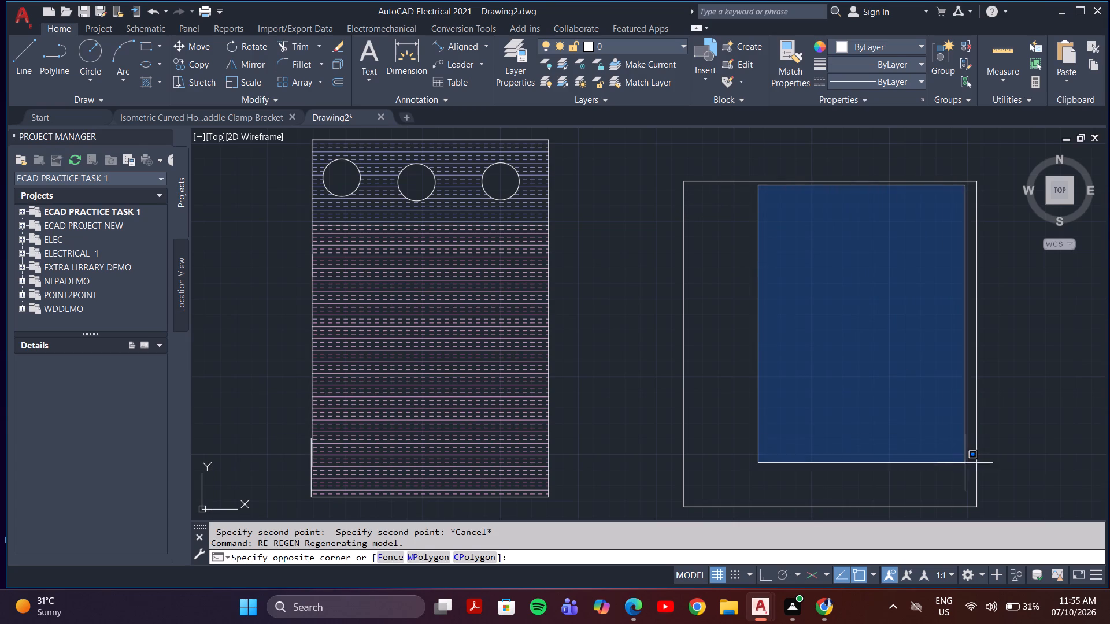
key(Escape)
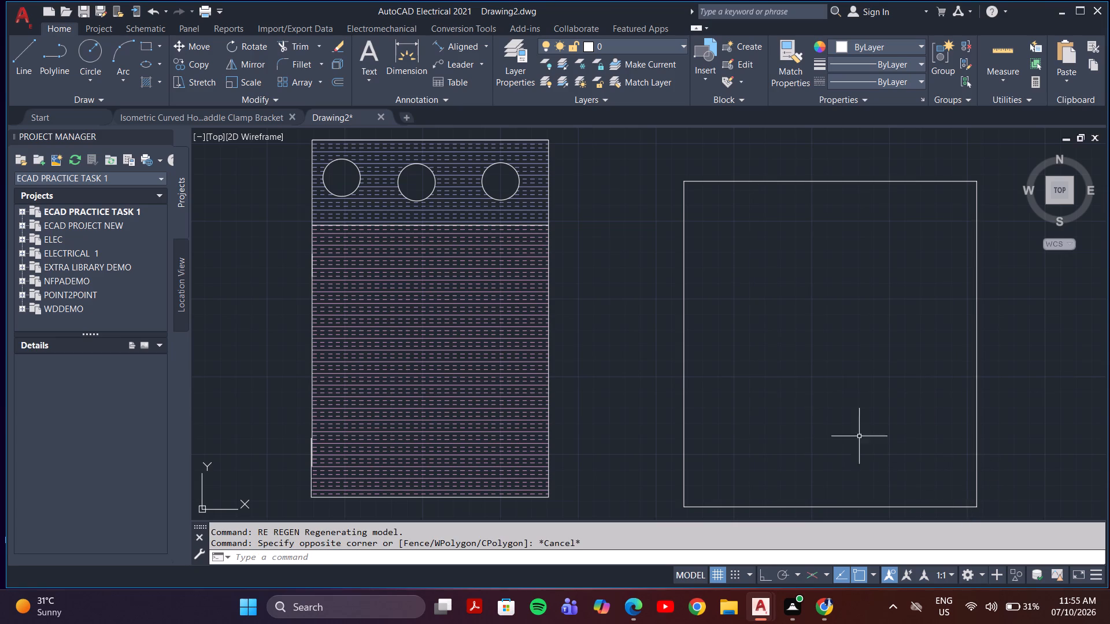
Draw a second, slightly smaller rectangle just inside the new rectangle, leaving a narrow border all round.
text(rec)
key(space)
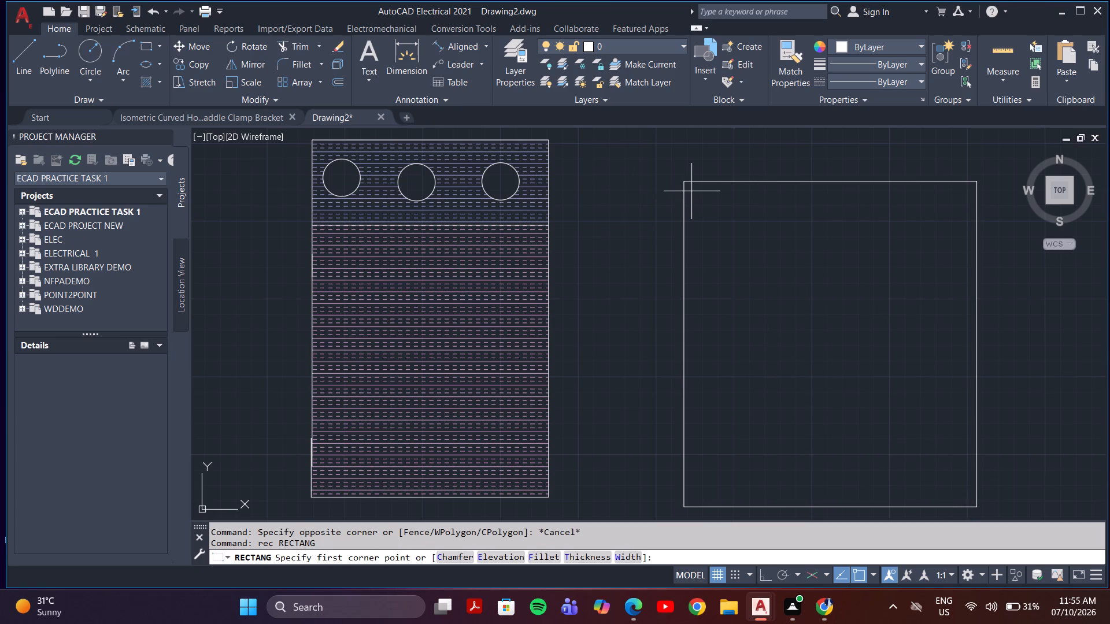
click(689, 185)
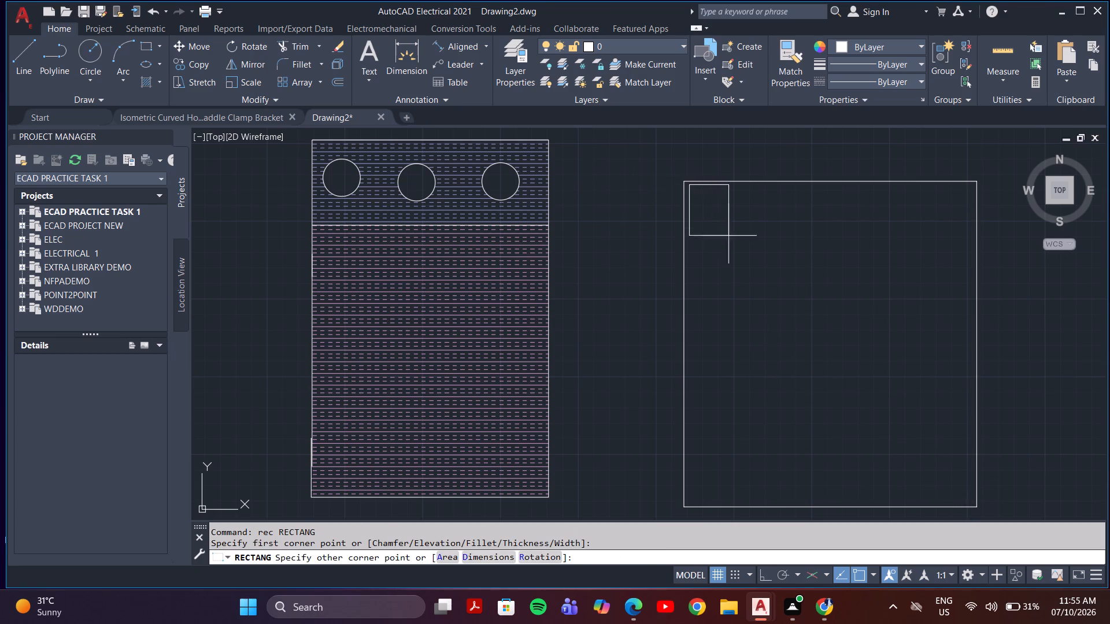
click(967, 504)
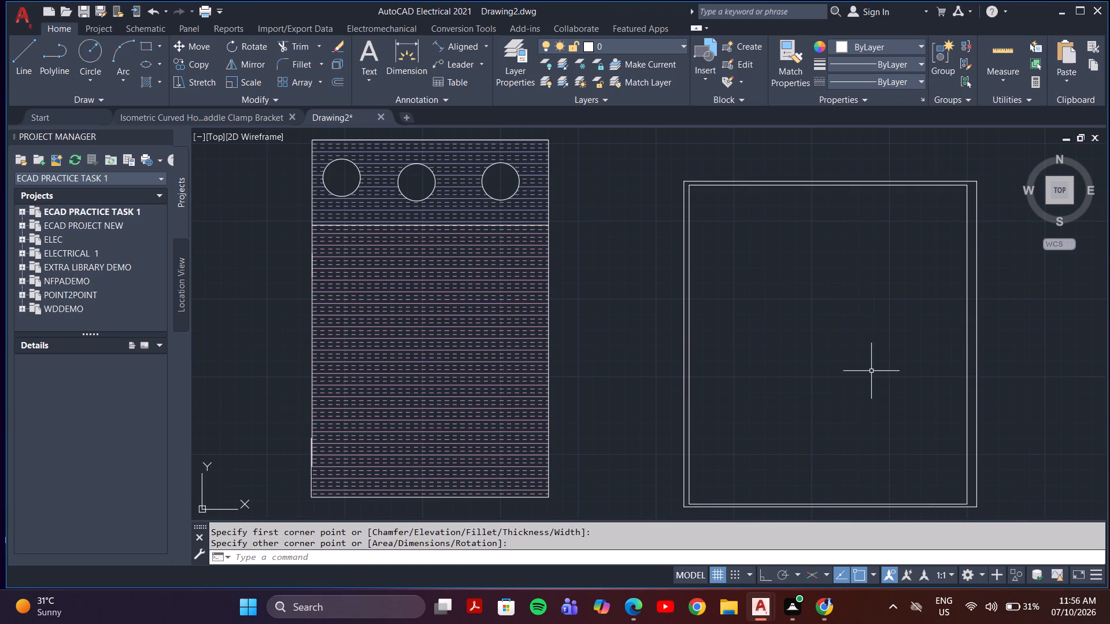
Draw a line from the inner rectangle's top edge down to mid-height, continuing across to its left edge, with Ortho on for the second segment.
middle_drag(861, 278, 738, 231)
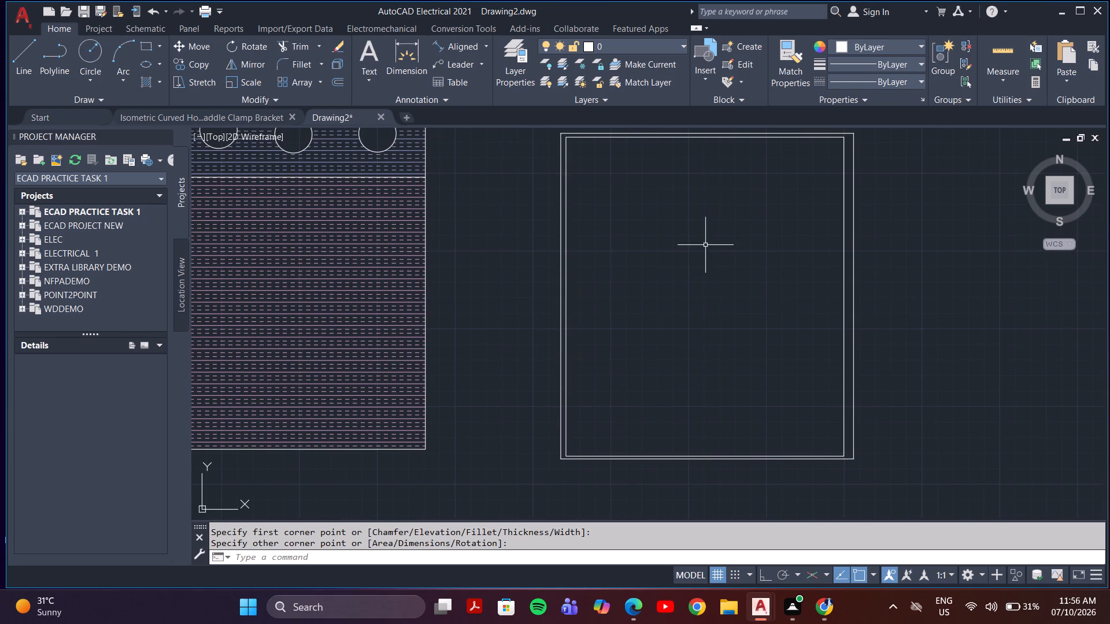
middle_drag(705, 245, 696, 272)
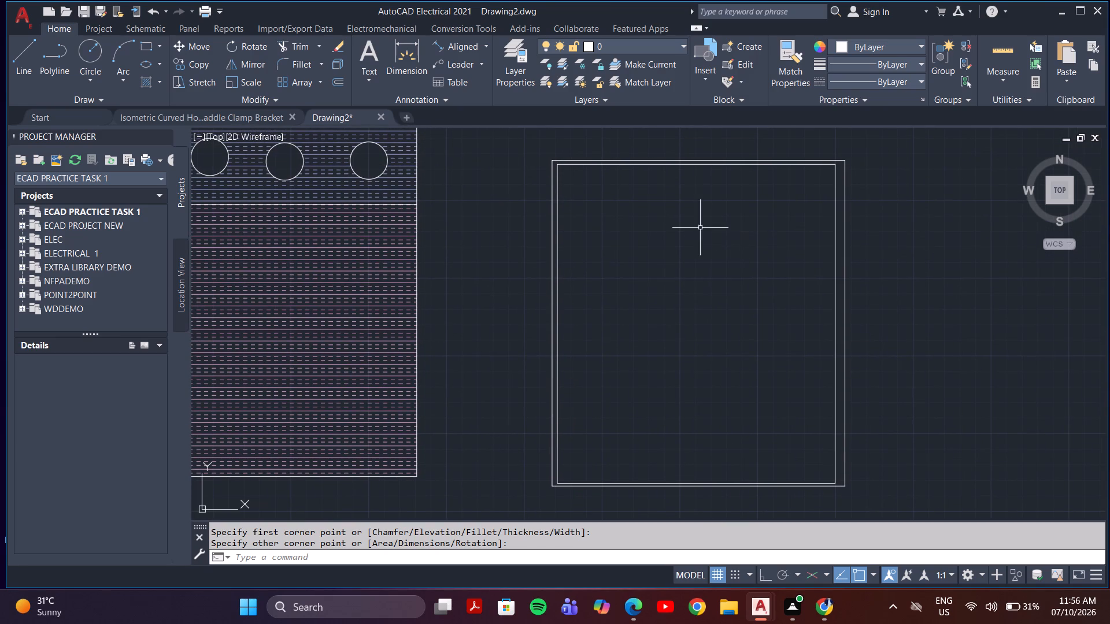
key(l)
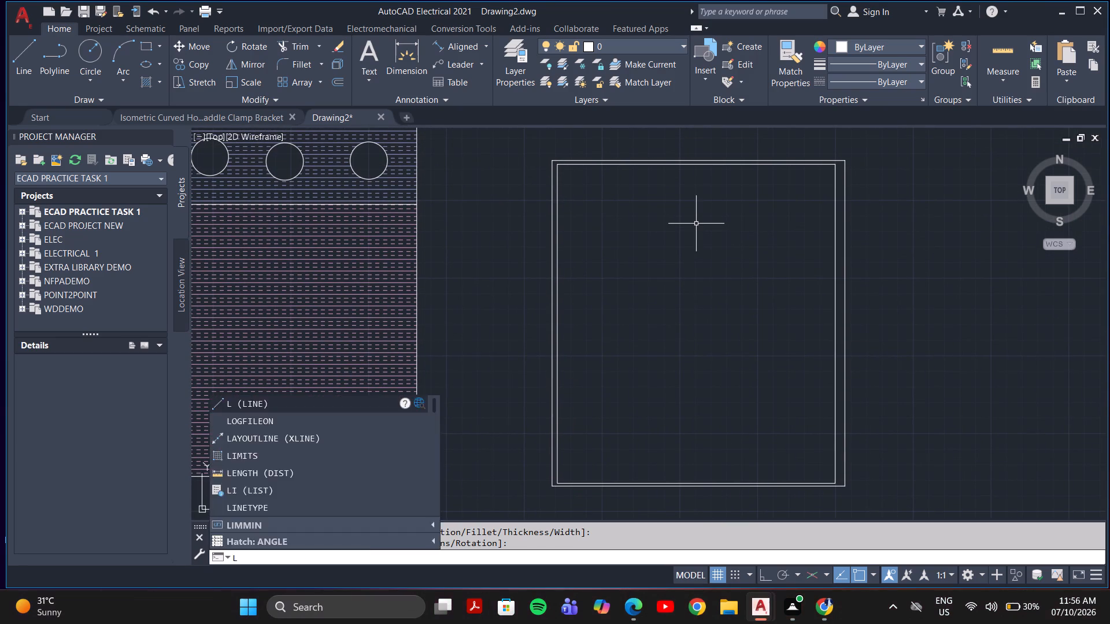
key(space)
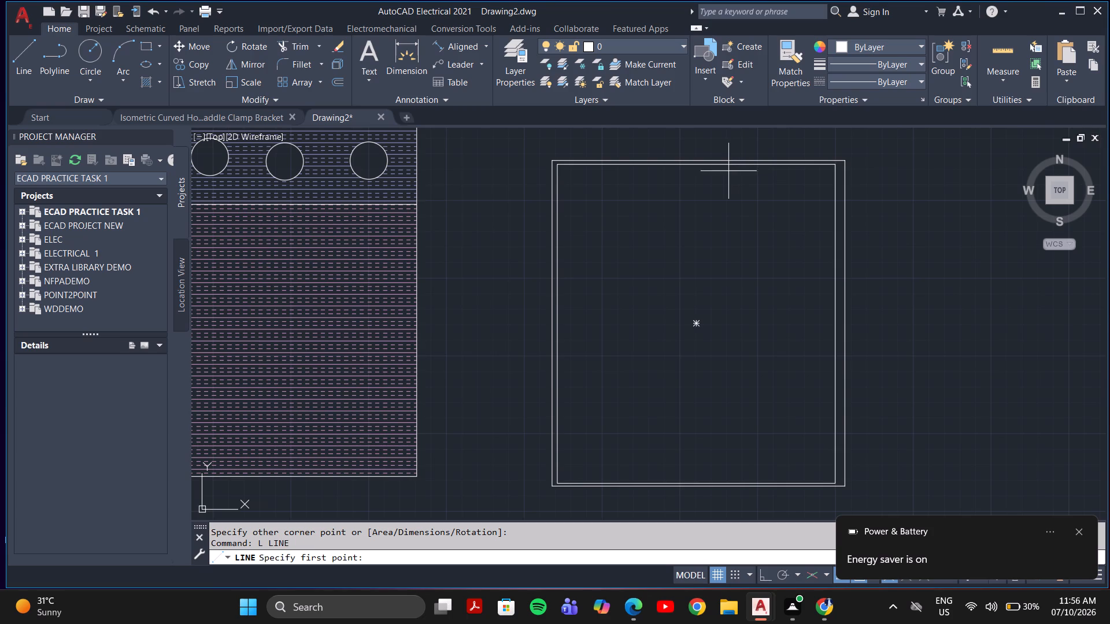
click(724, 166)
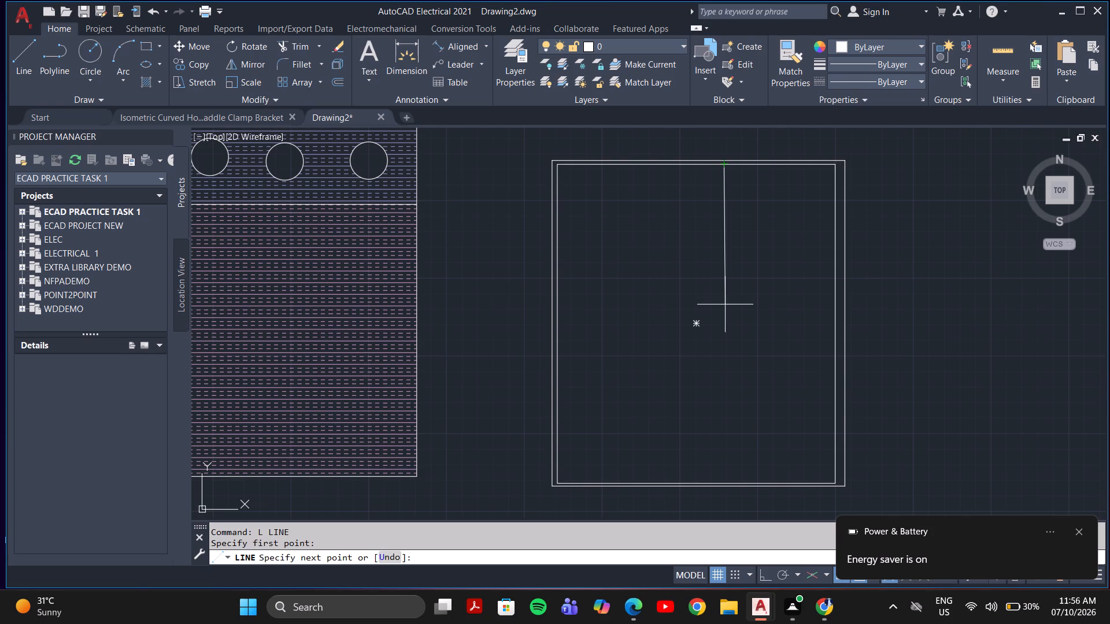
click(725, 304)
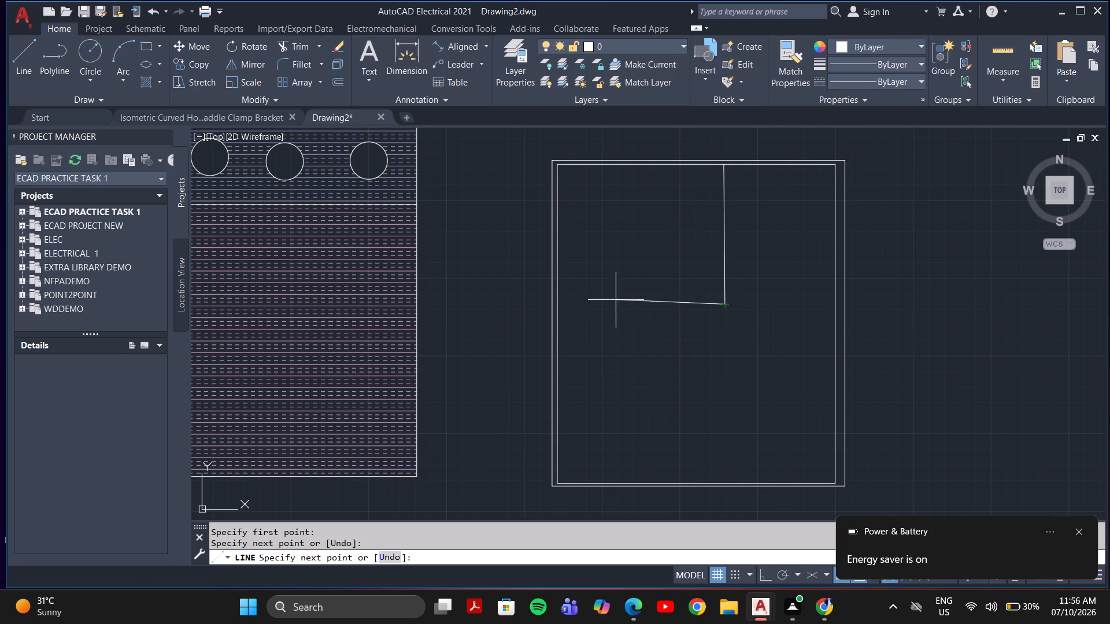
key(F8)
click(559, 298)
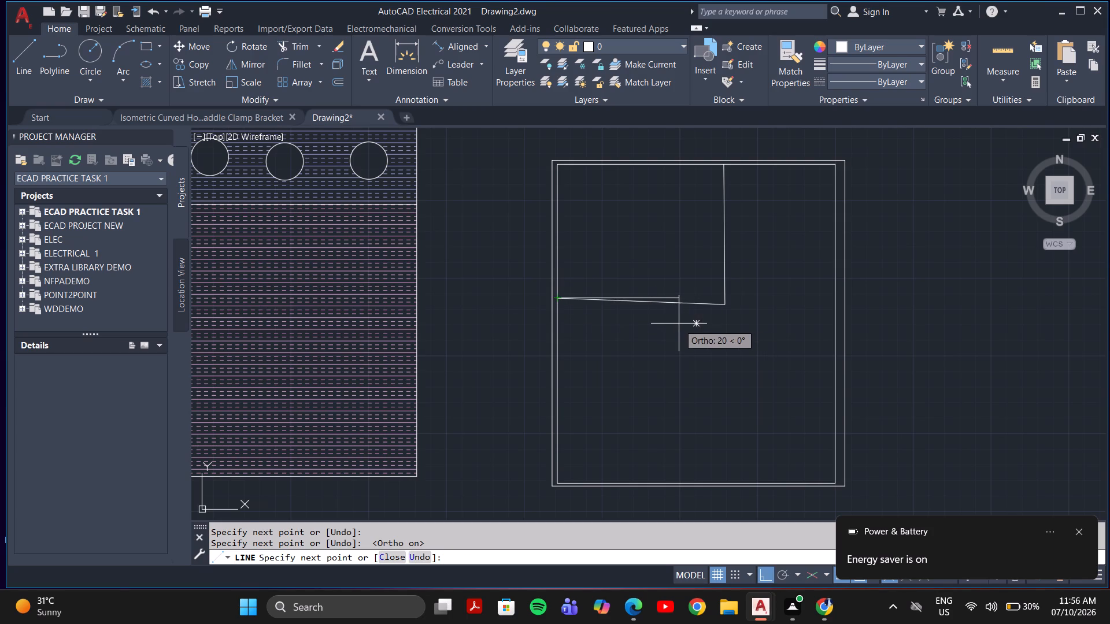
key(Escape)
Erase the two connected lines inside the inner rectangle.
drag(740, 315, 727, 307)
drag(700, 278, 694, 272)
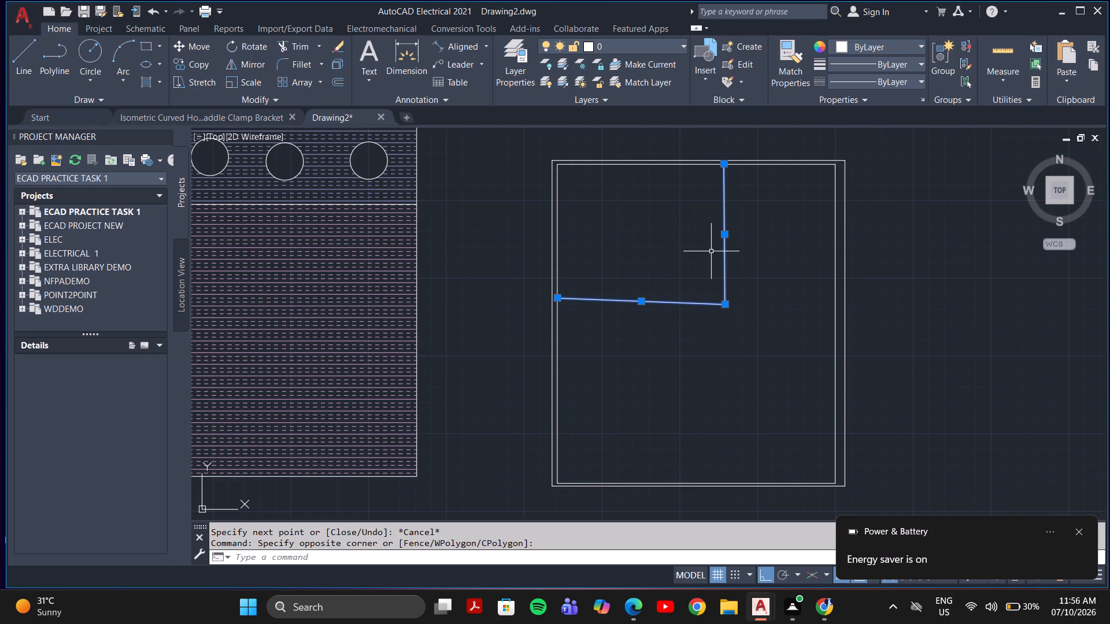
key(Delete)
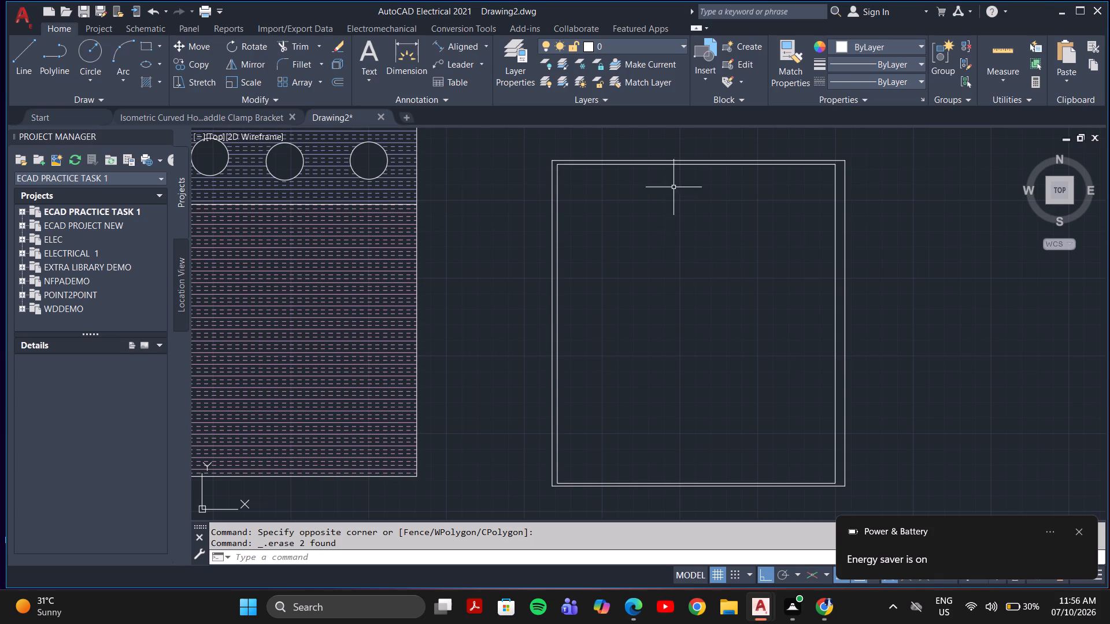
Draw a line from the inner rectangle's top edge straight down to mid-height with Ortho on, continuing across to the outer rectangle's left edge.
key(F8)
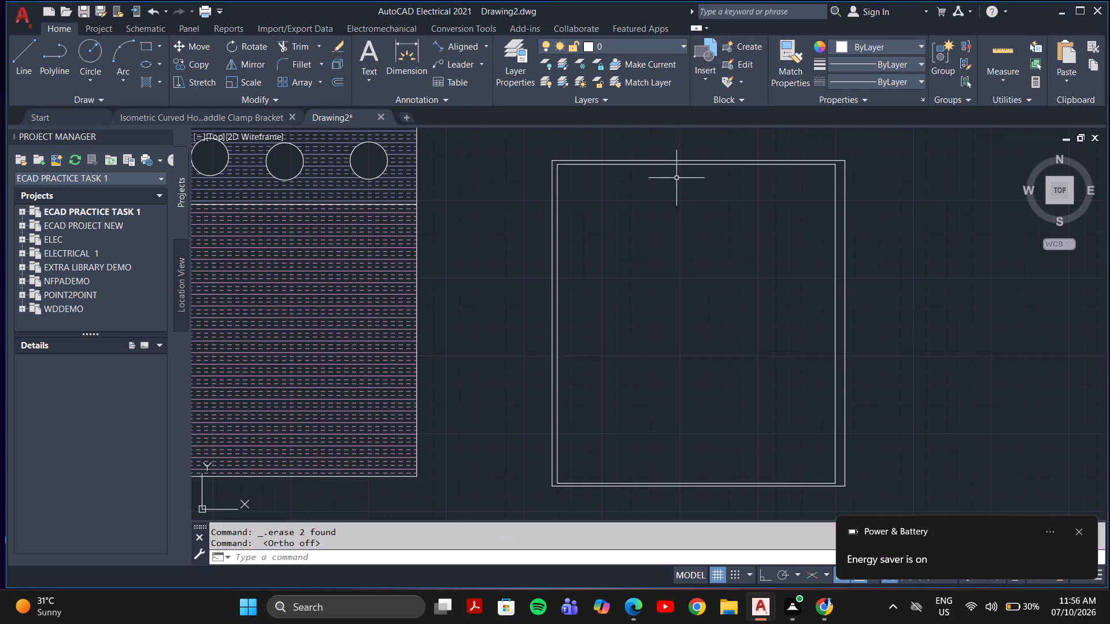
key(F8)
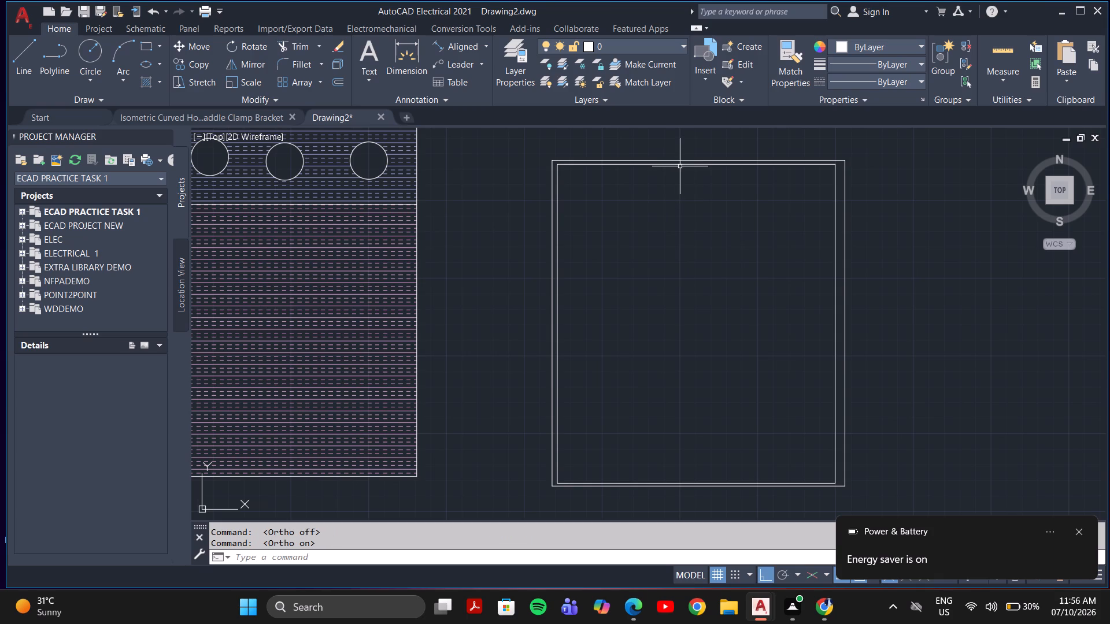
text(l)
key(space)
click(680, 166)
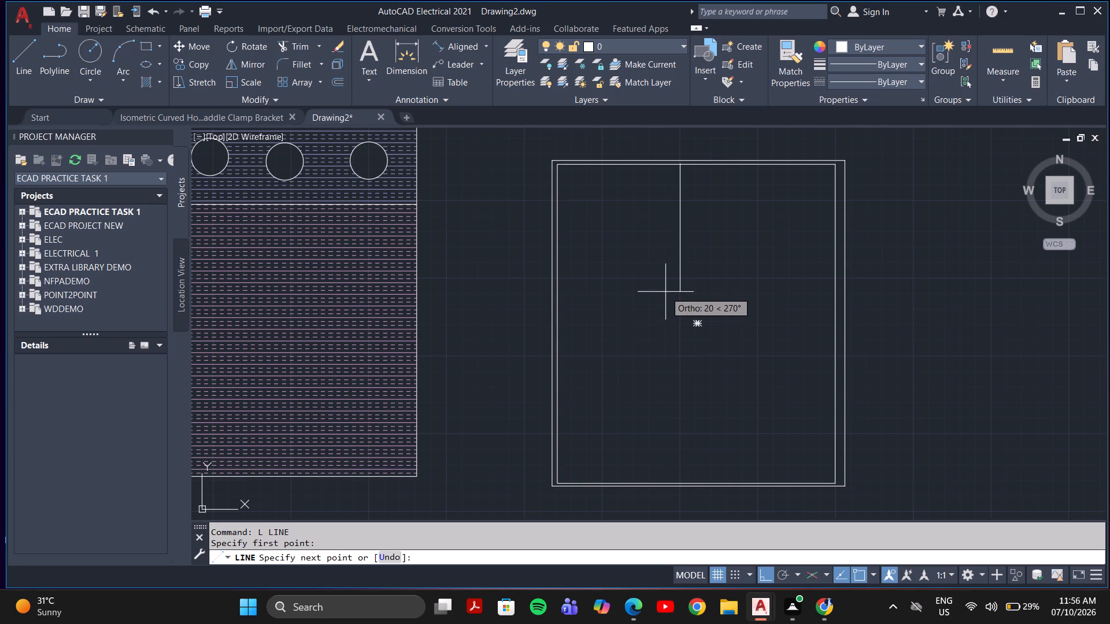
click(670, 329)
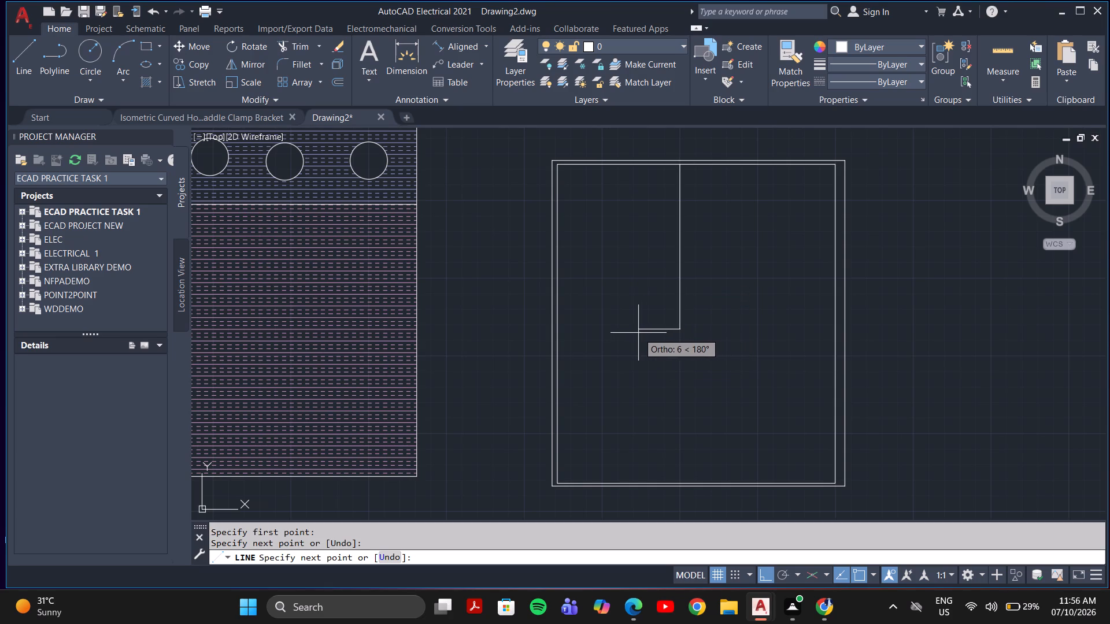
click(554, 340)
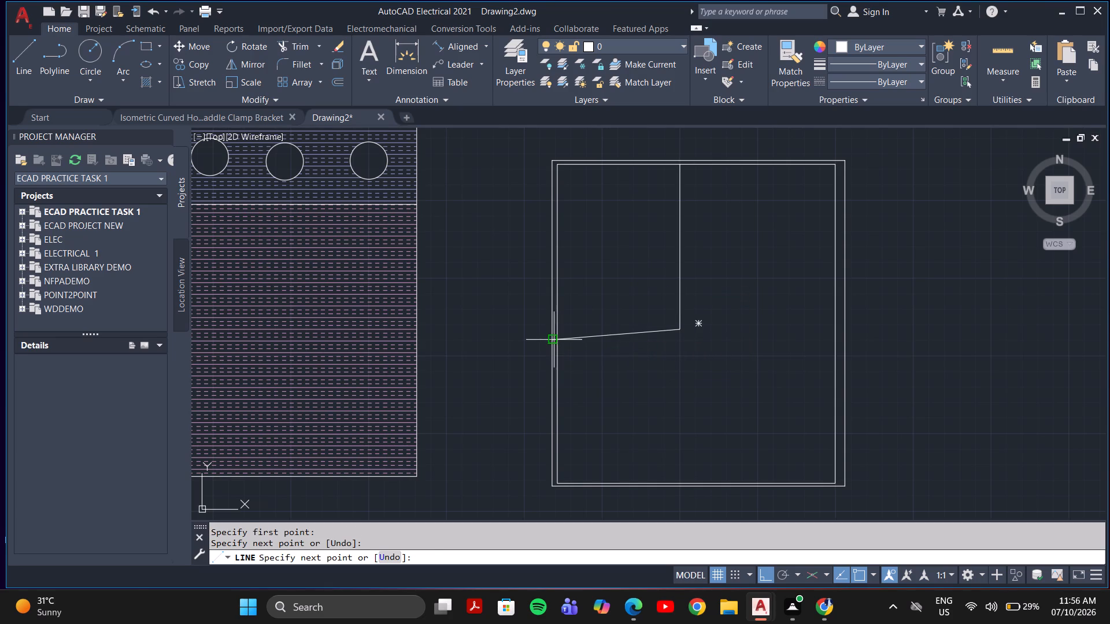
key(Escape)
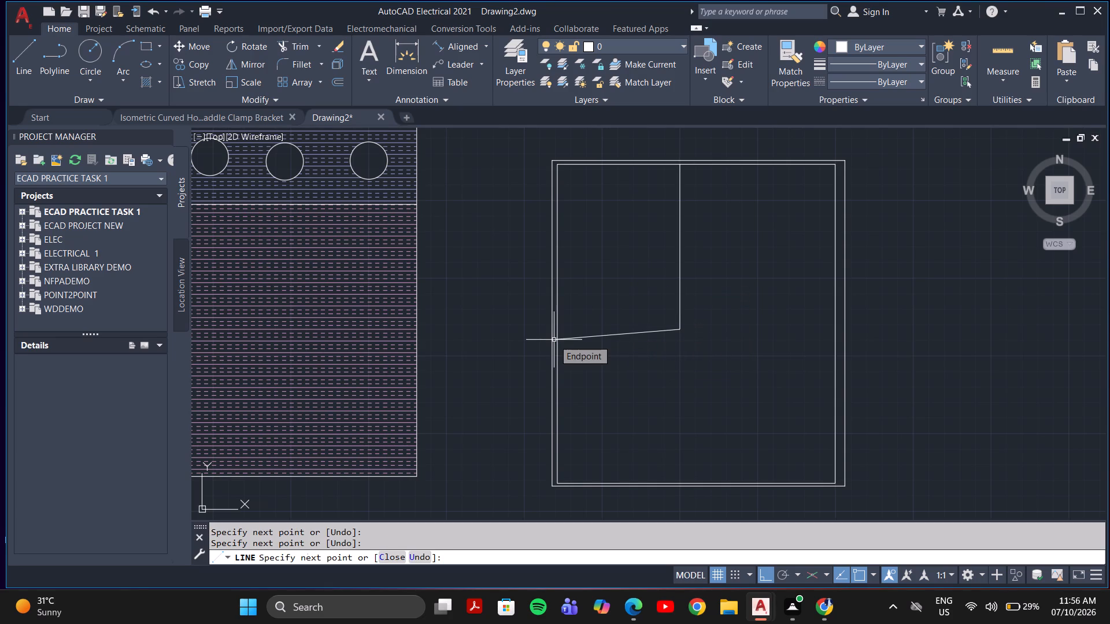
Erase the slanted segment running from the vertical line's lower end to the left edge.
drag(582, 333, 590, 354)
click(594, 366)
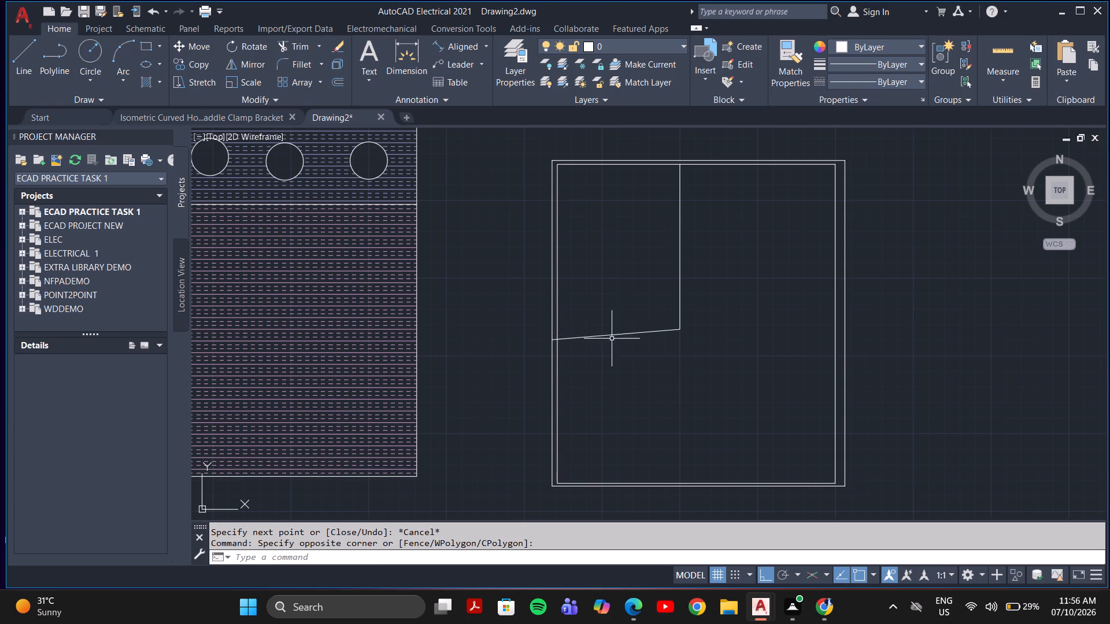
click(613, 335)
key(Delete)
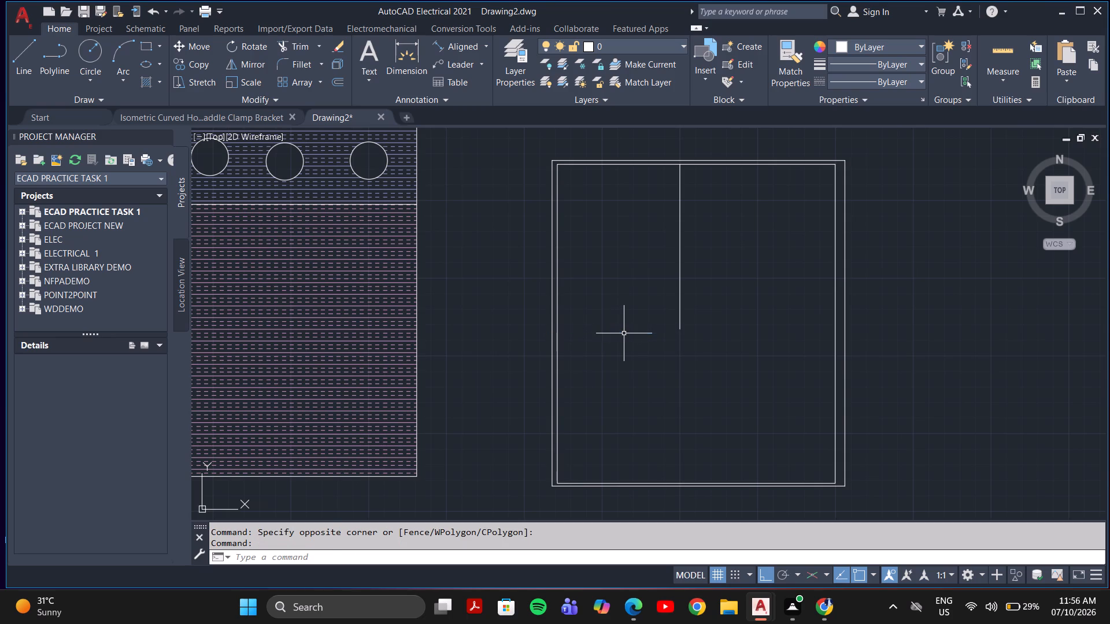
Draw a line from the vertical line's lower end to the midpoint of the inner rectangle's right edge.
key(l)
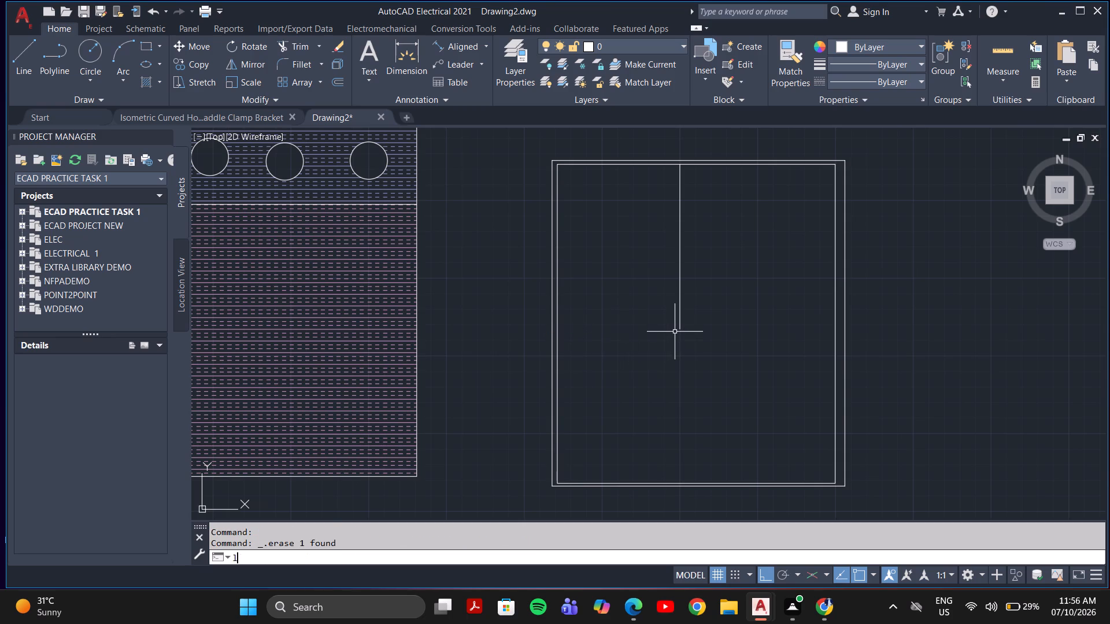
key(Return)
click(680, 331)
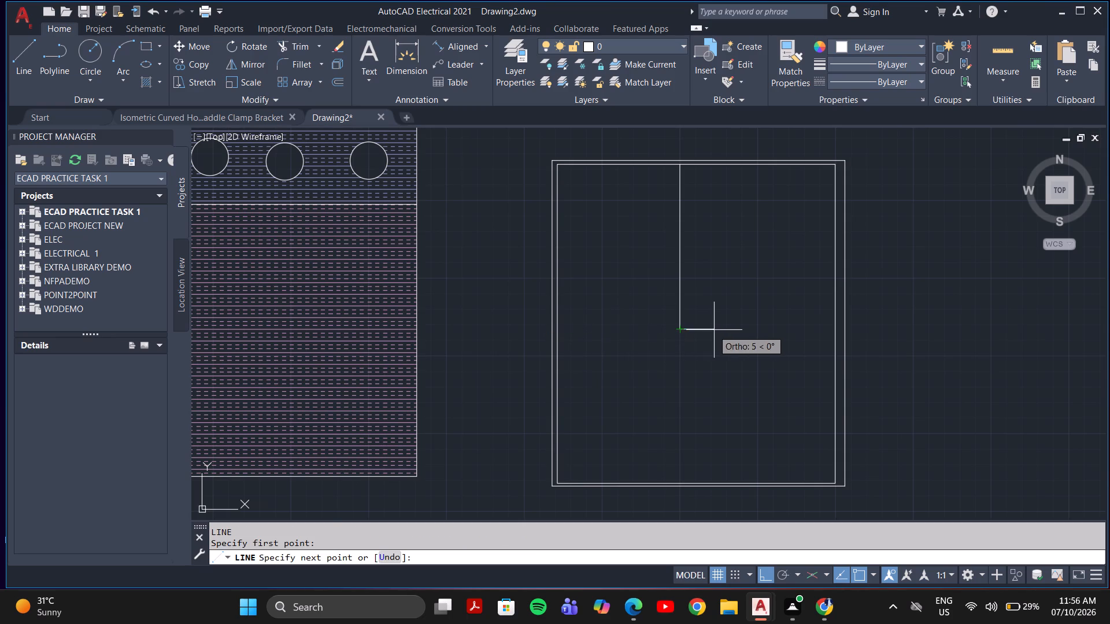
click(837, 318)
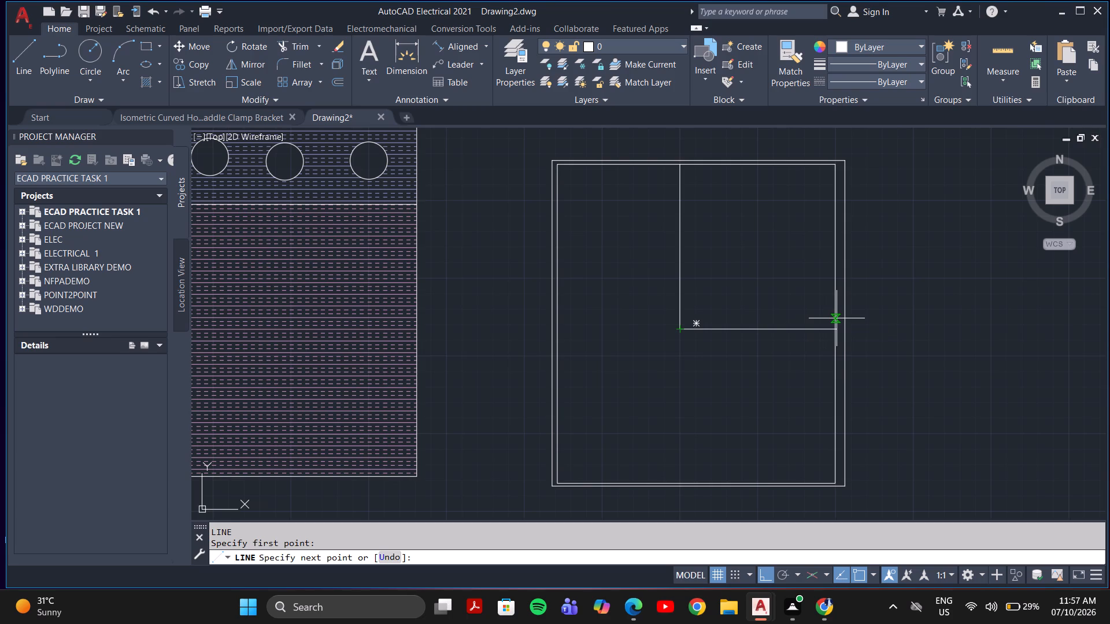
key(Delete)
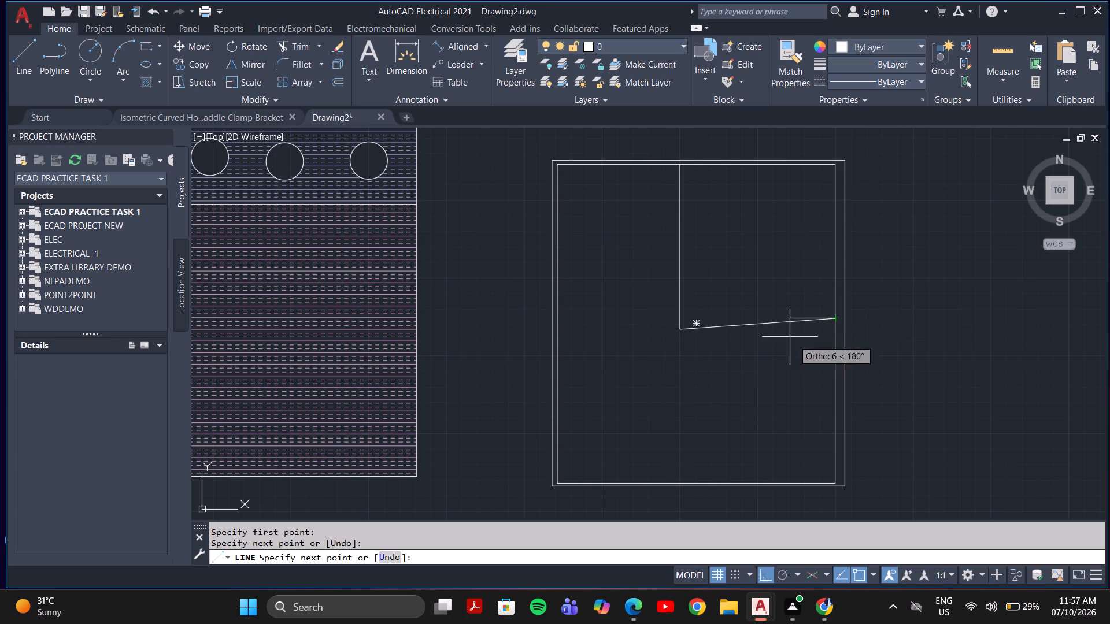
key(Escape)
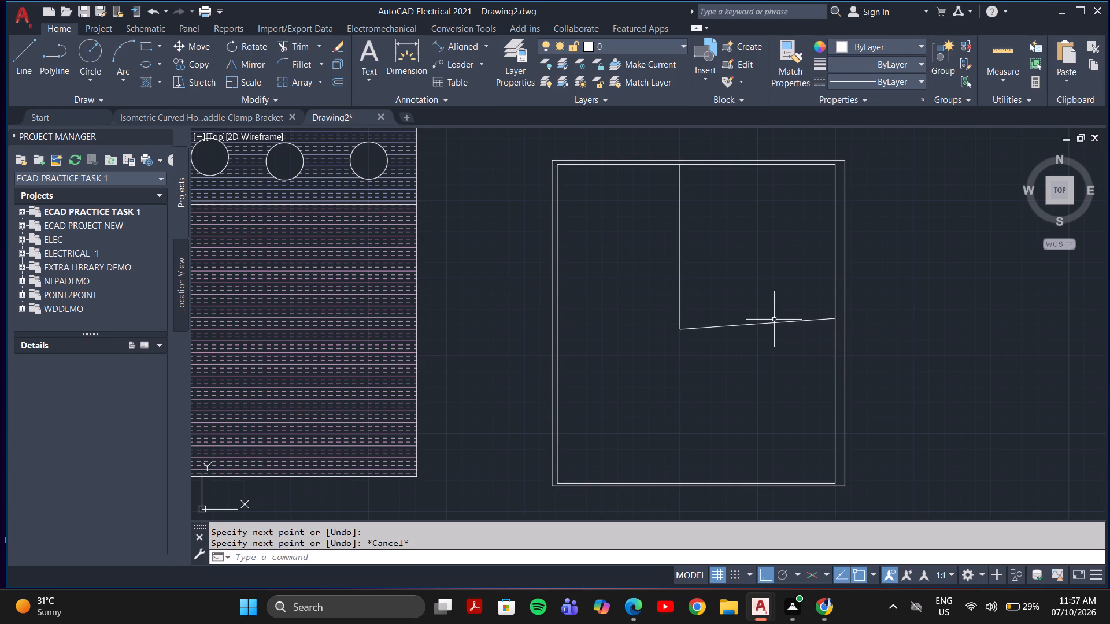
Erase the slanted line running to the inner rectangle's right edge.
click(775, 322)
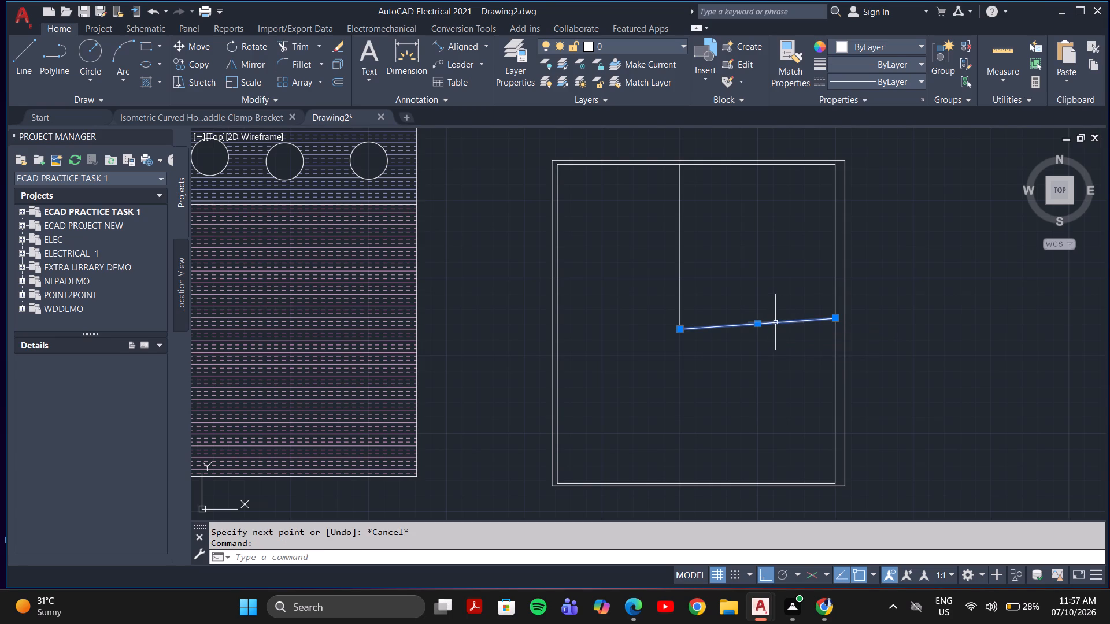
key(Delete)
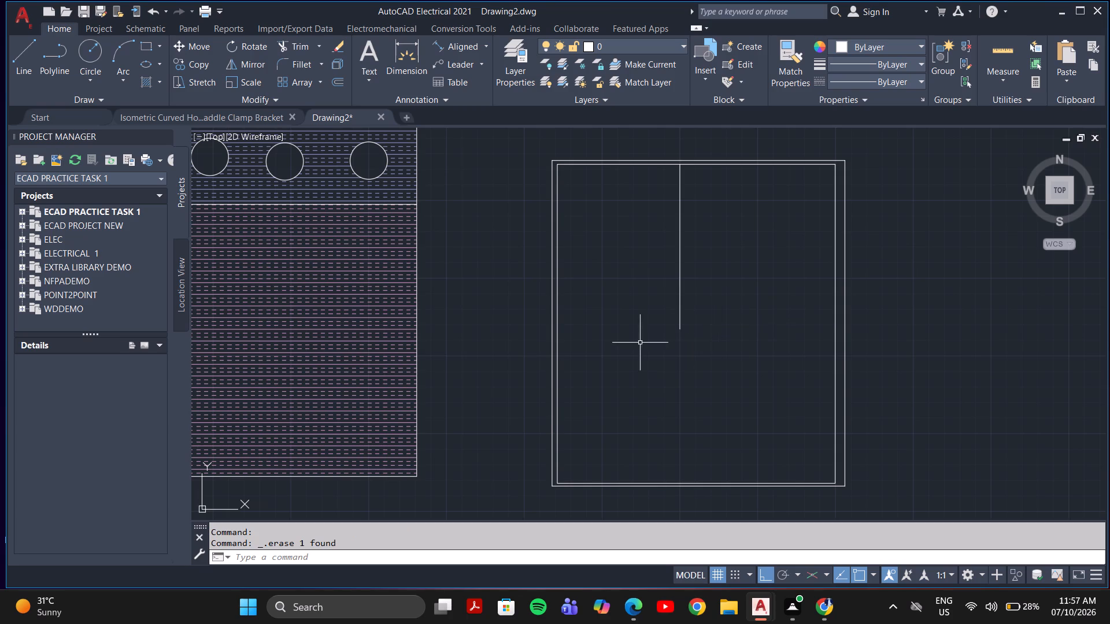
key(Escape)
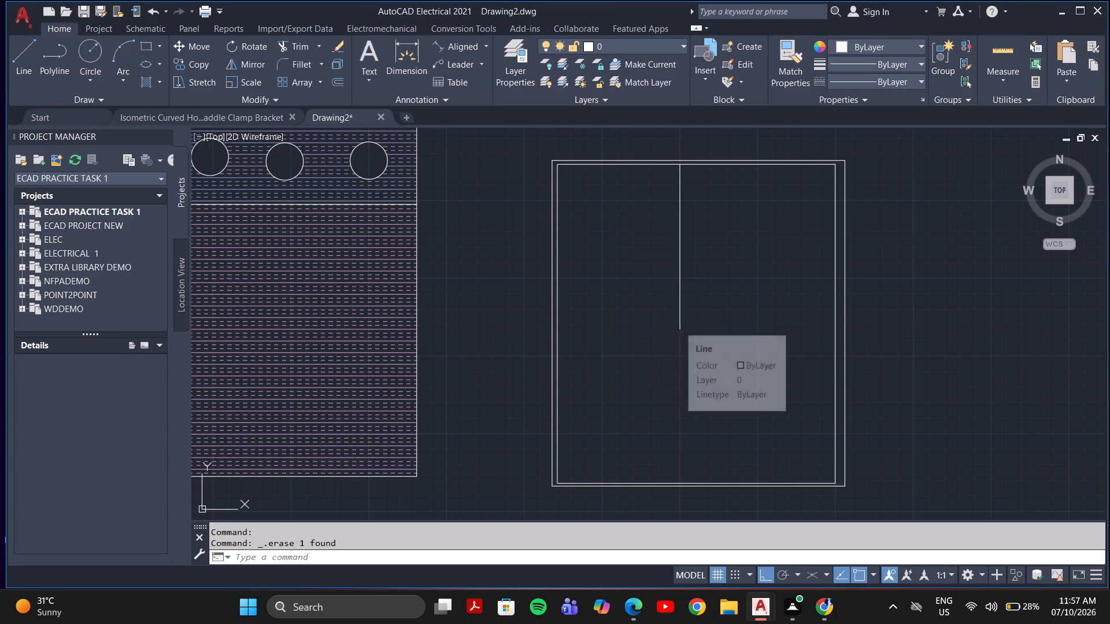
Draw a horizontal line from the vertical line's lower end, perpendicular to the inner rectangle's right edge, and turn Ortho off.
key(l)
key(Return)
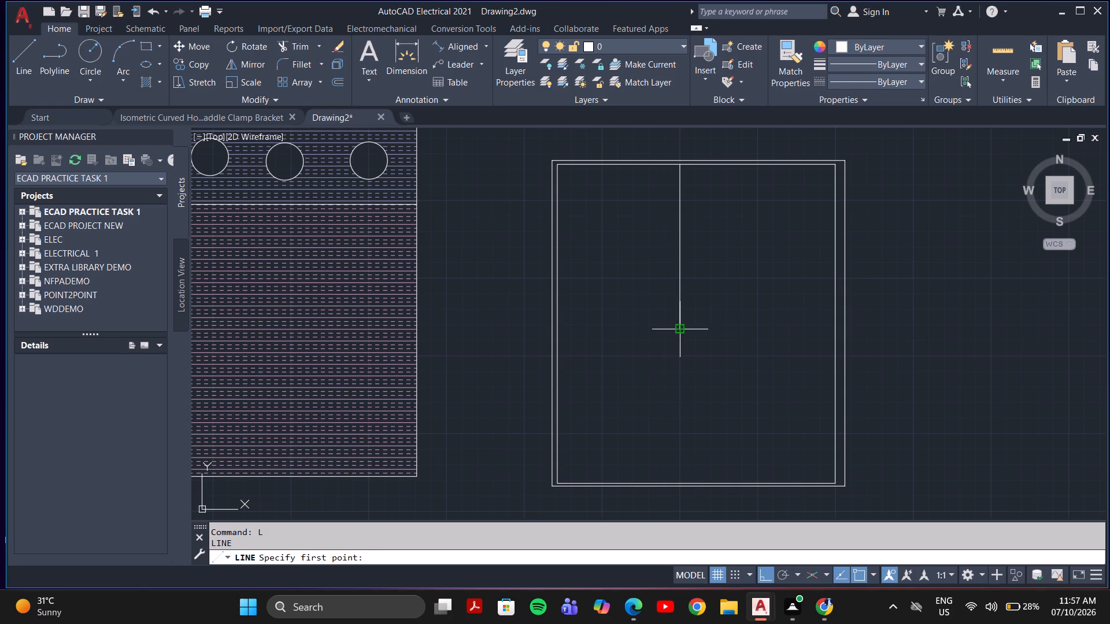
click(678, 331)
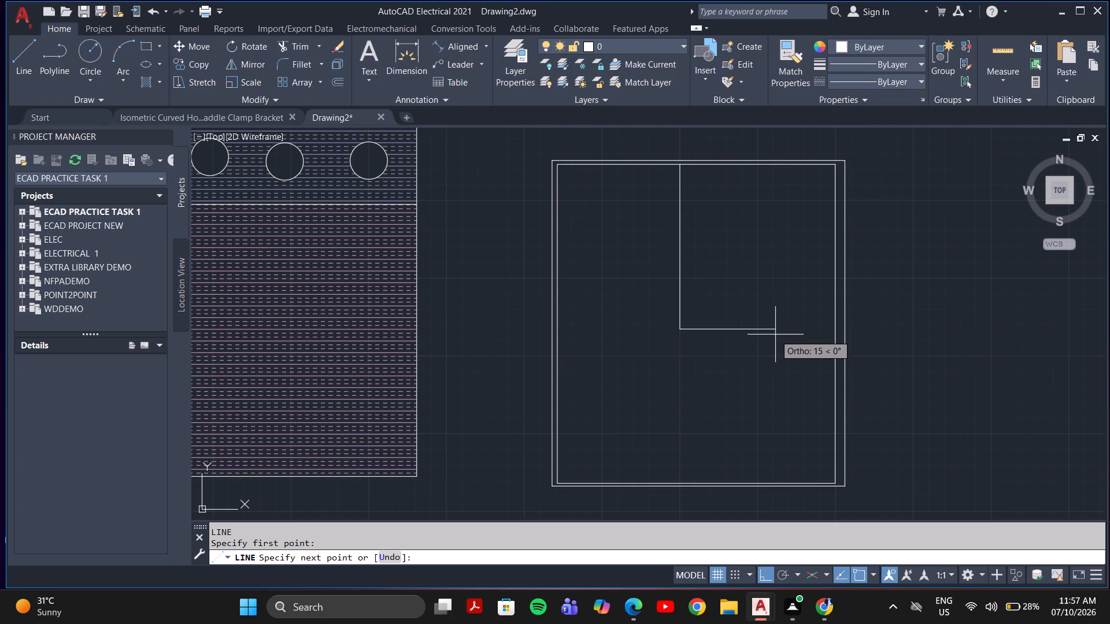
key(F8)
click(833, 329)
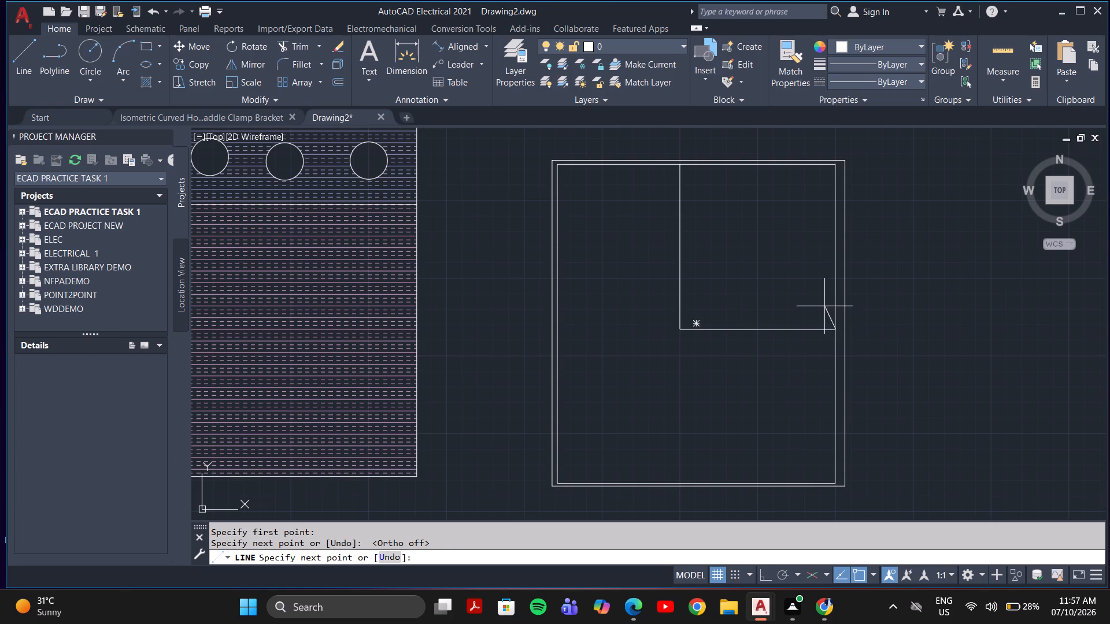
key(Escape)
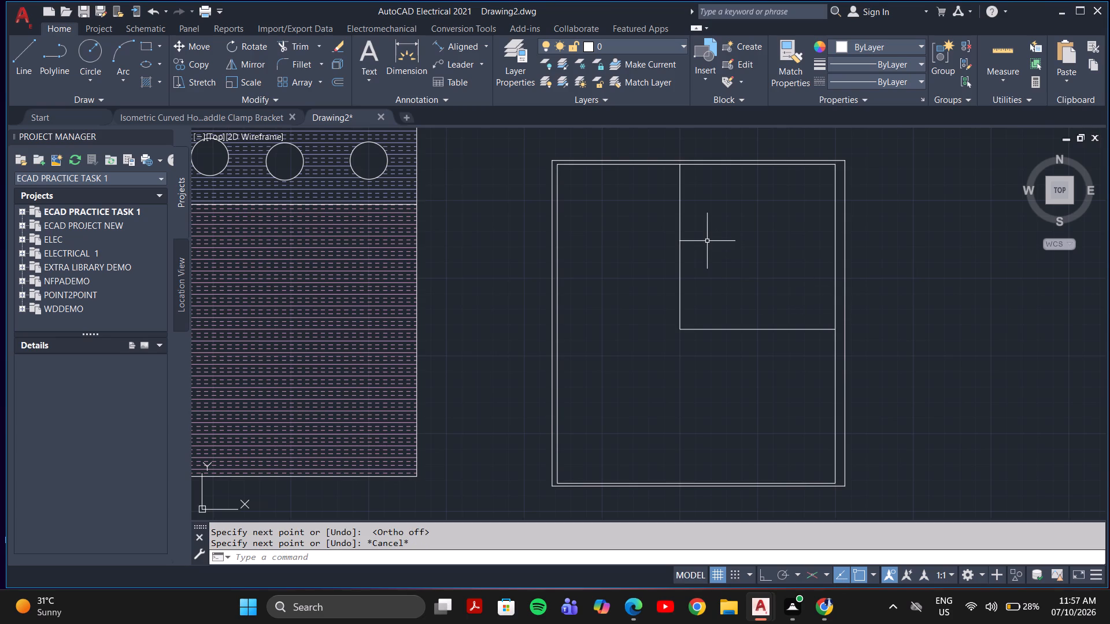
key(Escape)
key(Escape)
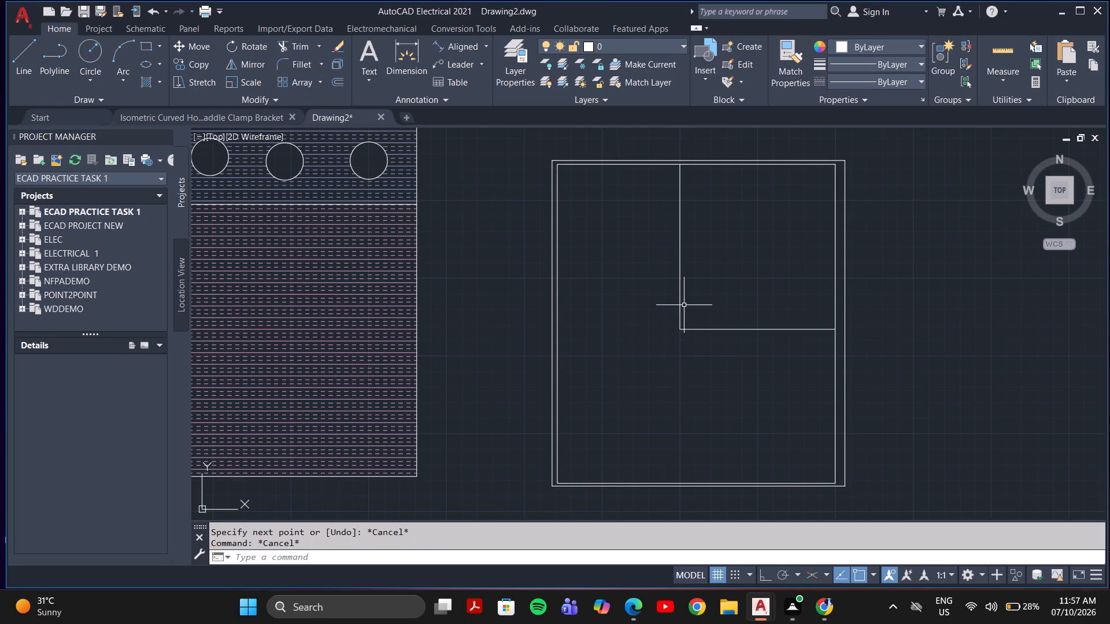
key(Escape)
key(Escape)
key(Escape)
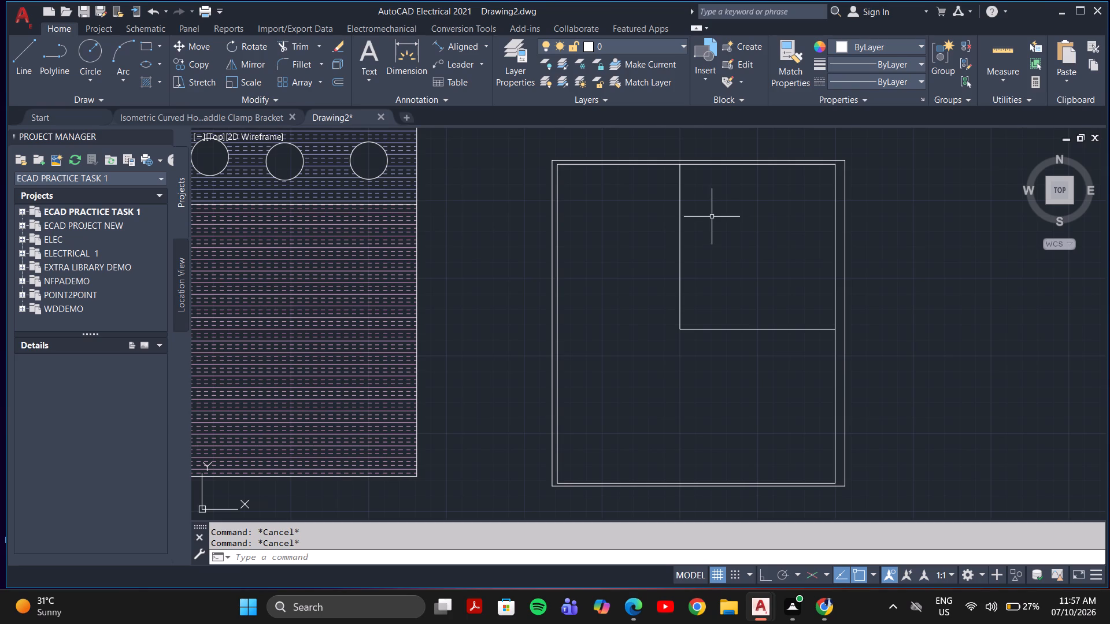
Erase the entire double-outlined rectangular view, including both rectangles and the two lines inside.
scroll(766, 253, down, 1)
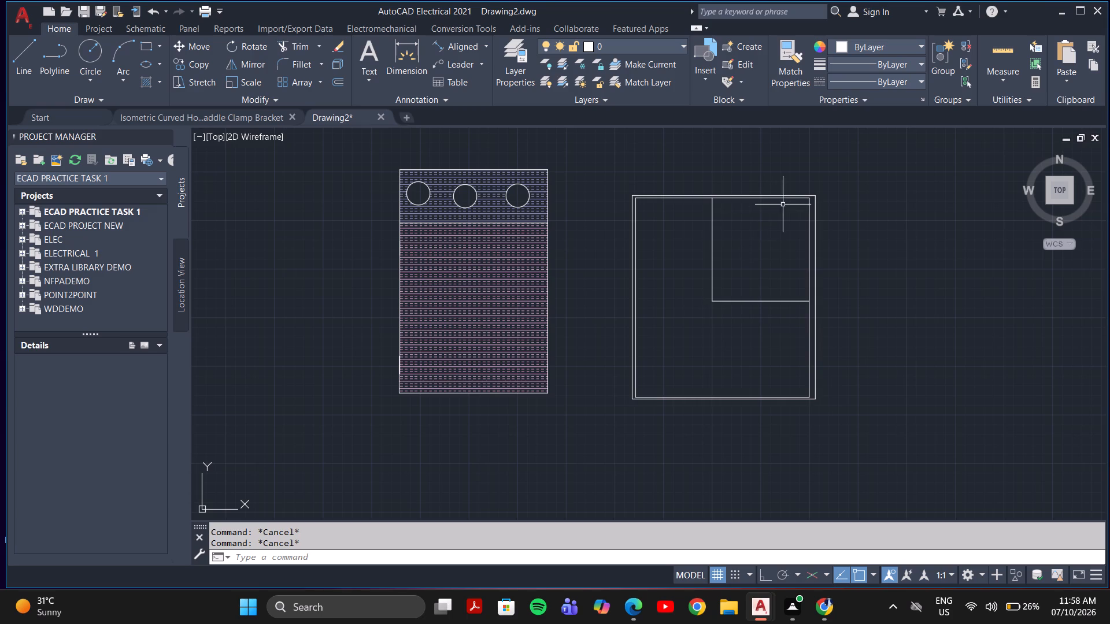
click(837, 474)
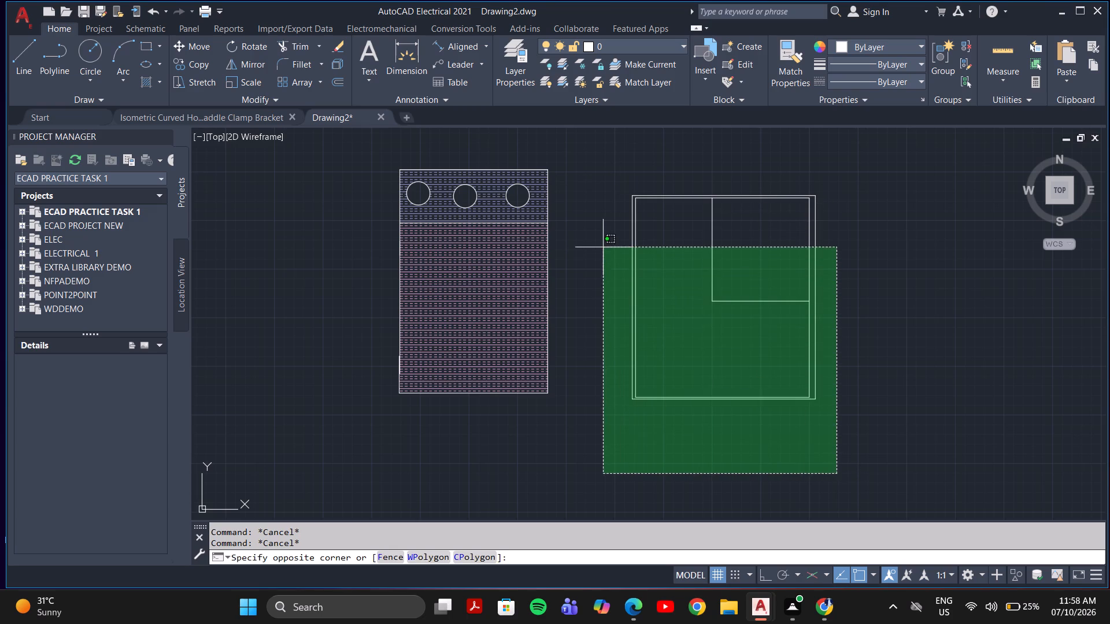
click(624, 155)
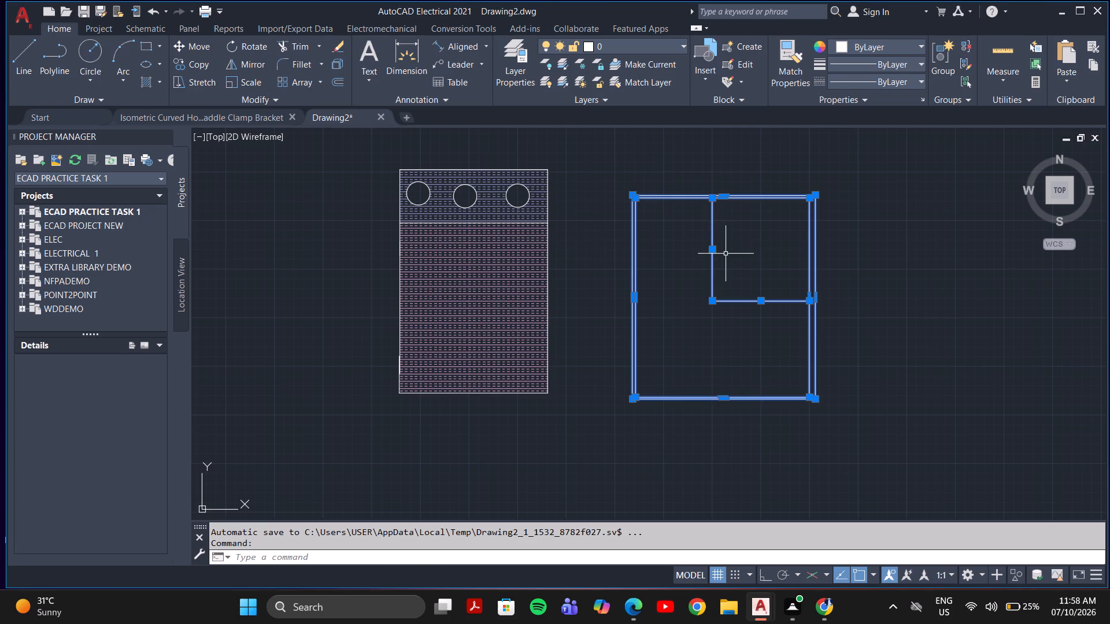
key(Delete)
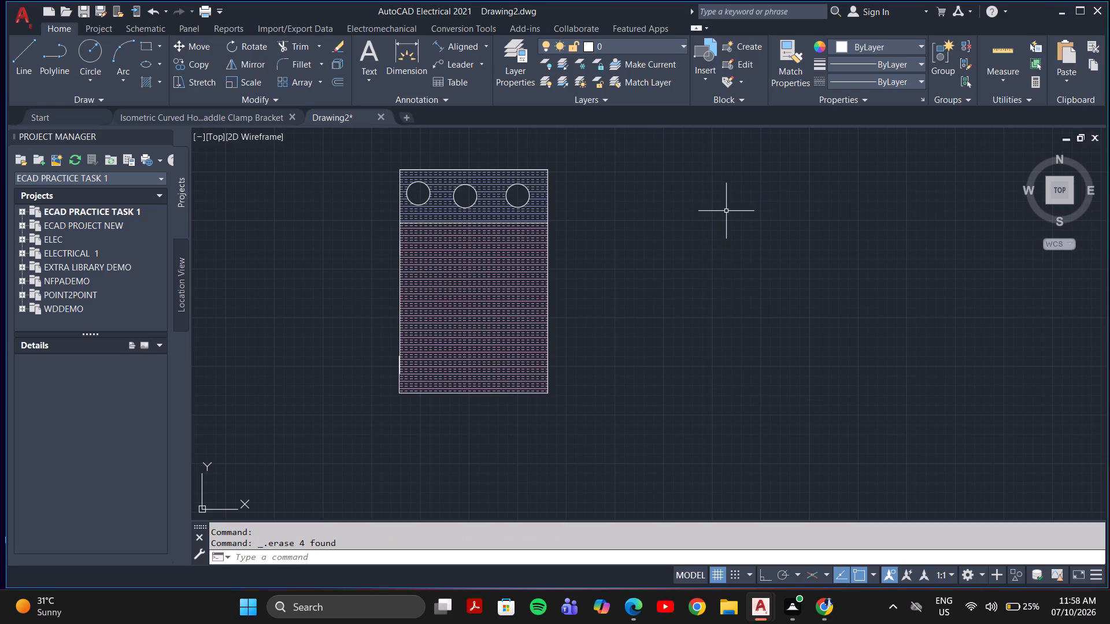
Select the whole separate hatched rectangular view with three circles, including its outline and hatches.
scroll(0, 617, down, 7)
middle_drag(3, 620, 14, 623)
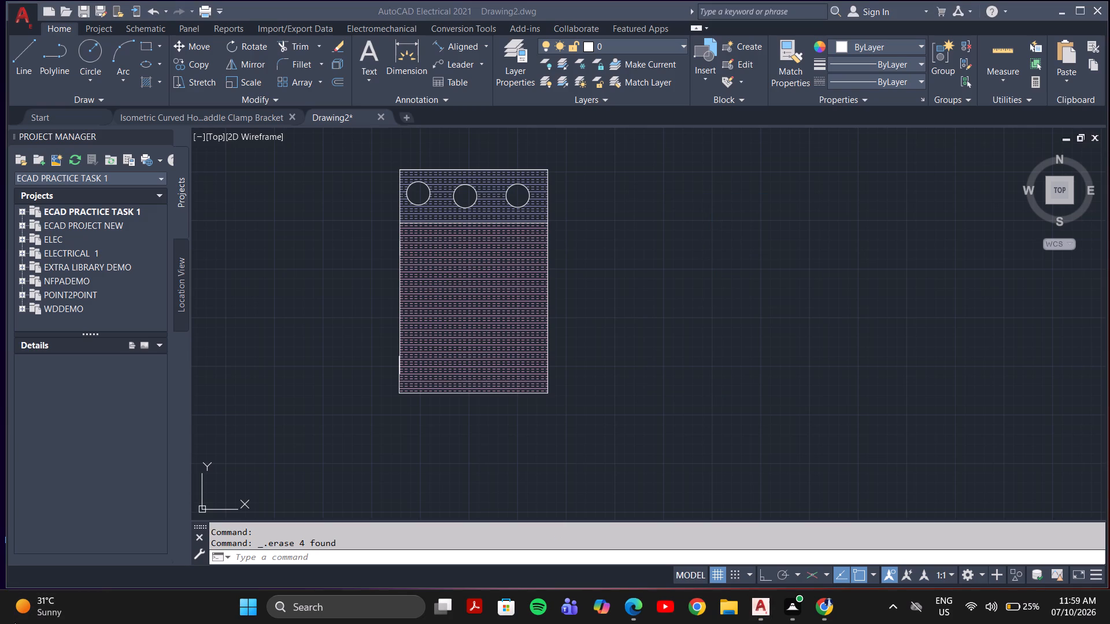
middle_drag(549, 303, 569, 304)
middle_drag(561, 352, 635, 355)
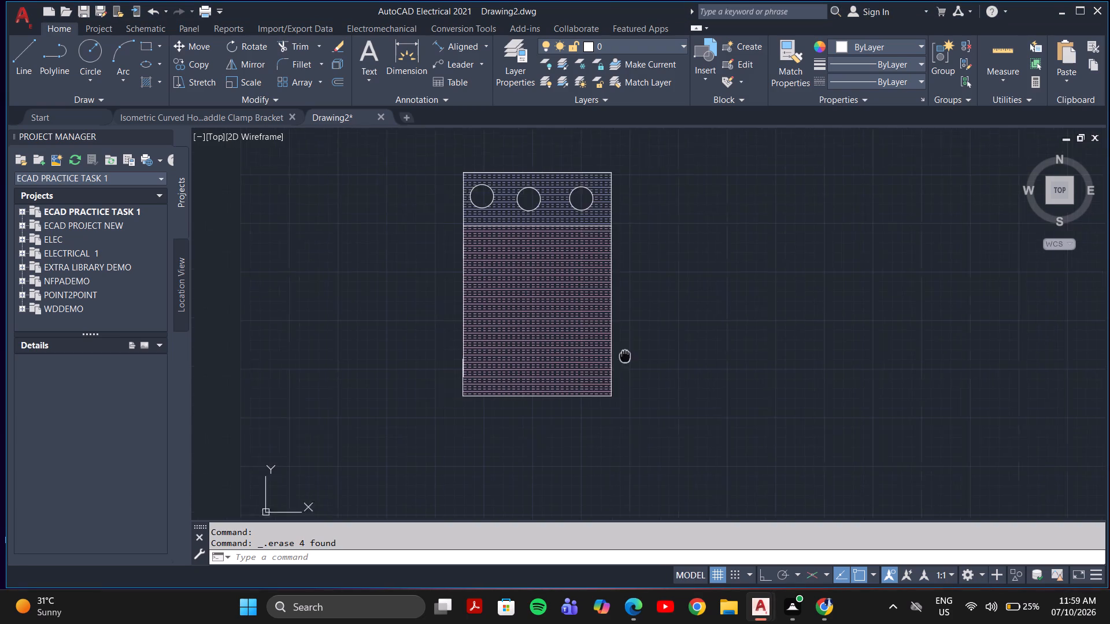
middle_drag(635, 355, 770, 362)
scroll(769, 362, down, 3)
middle_drag(775, 389, 763, 317)
scroll(763, 317, up, 2)
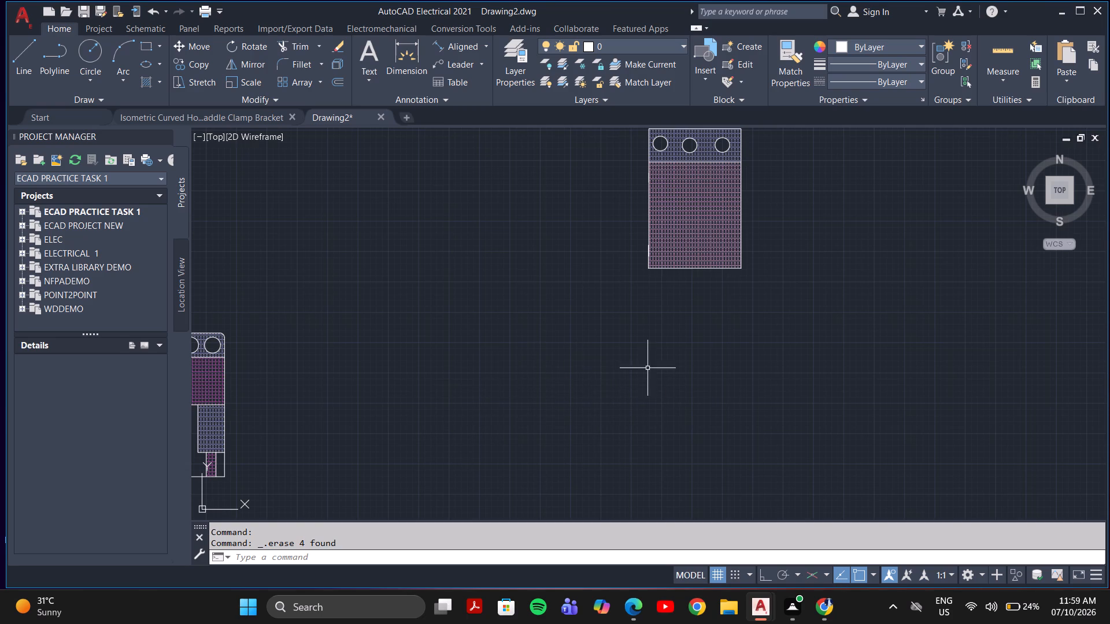
scroll(623, 336, down, 2)
middle_drag(626, 354, 626, 329)
scroll(624, 345, up, 1)
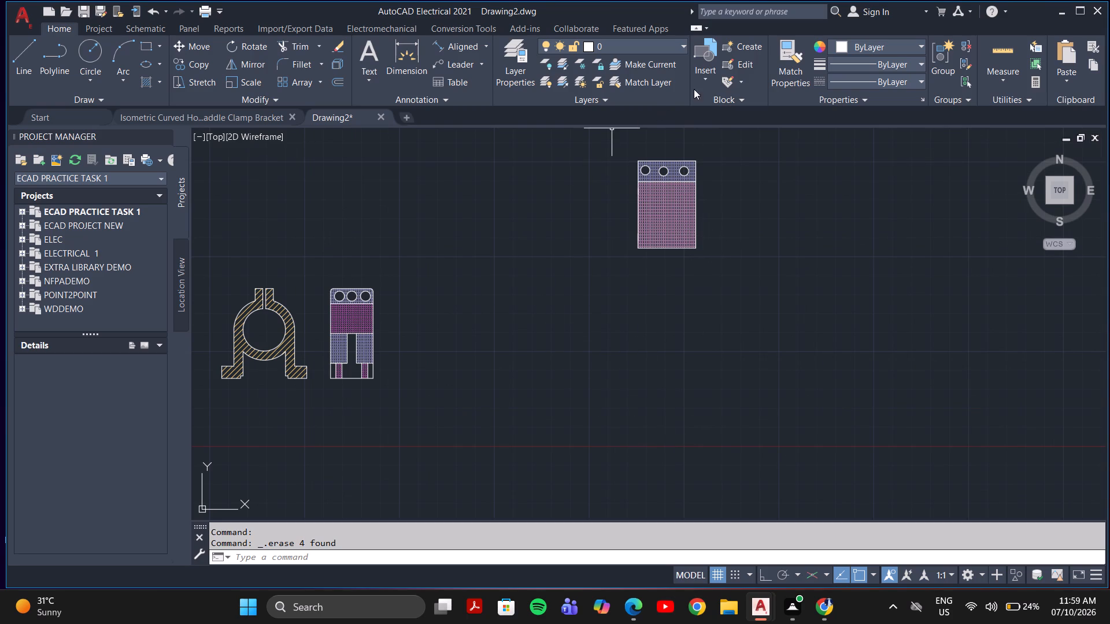
drag(609, 128, 610, 135)
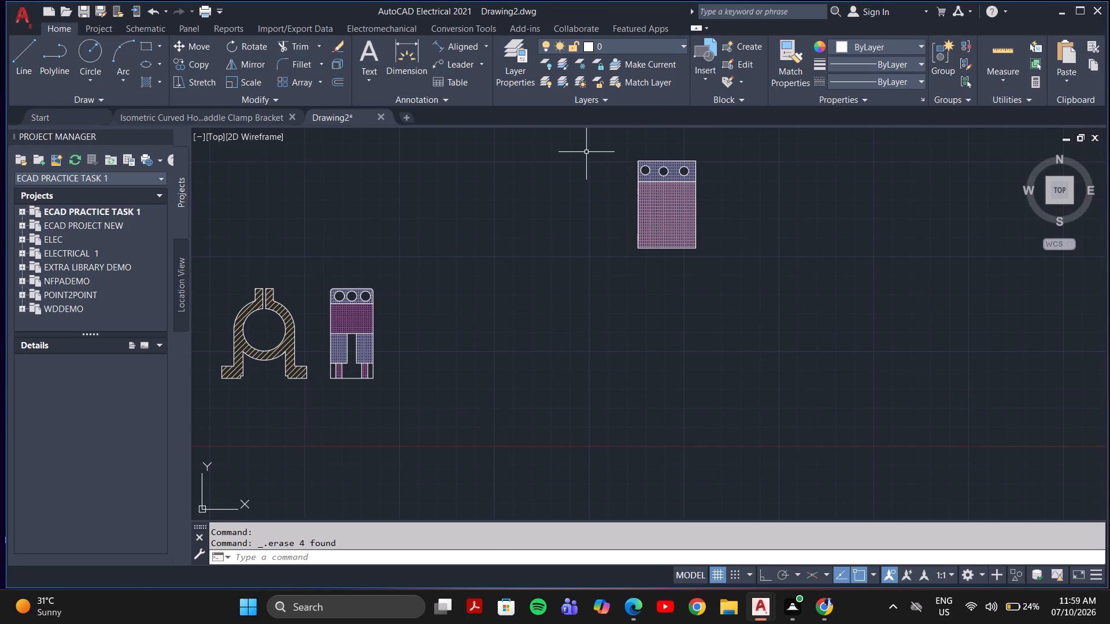
click(586, 155)
click(772, 301)
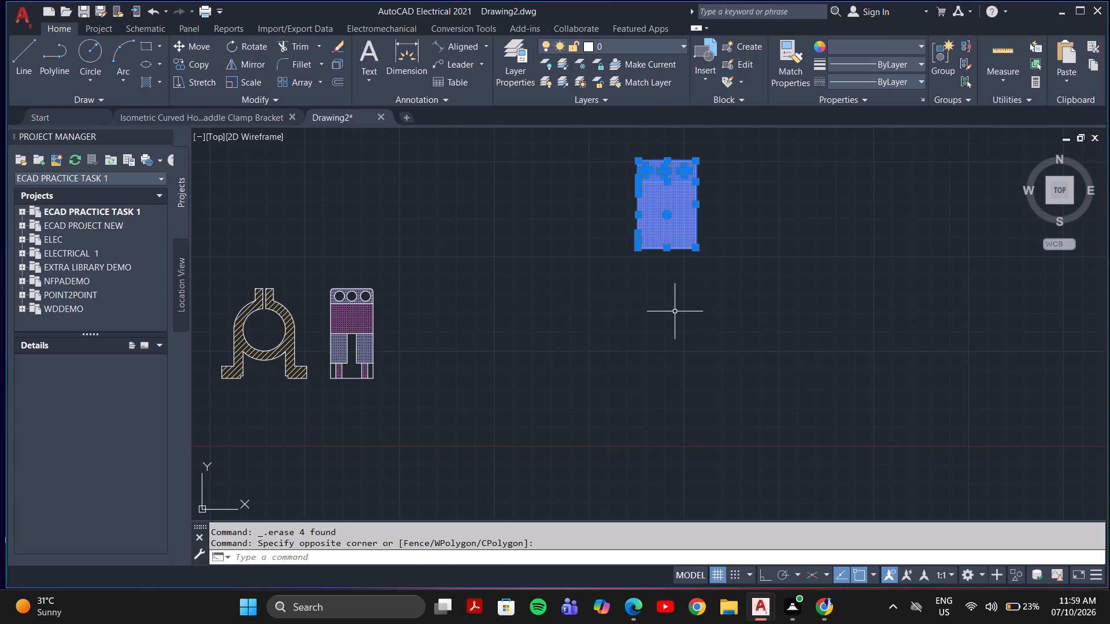
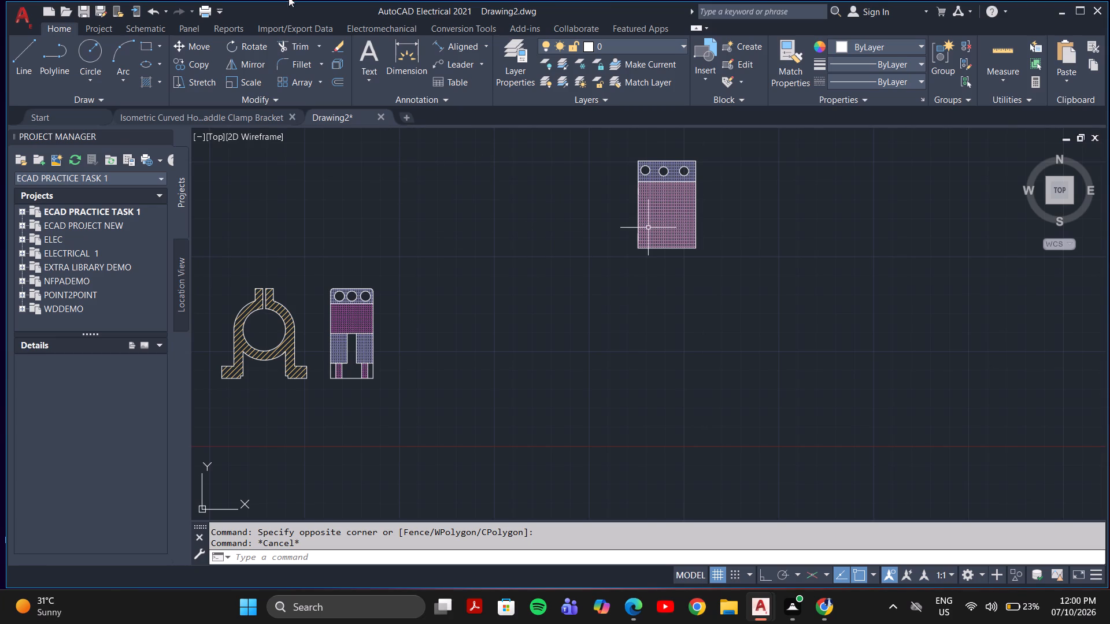
Erase the entire separate hatched rectangular view with three circles, including its outline and hatches.
middle_drag(603, 236, 594, 290)
click(698, 200)
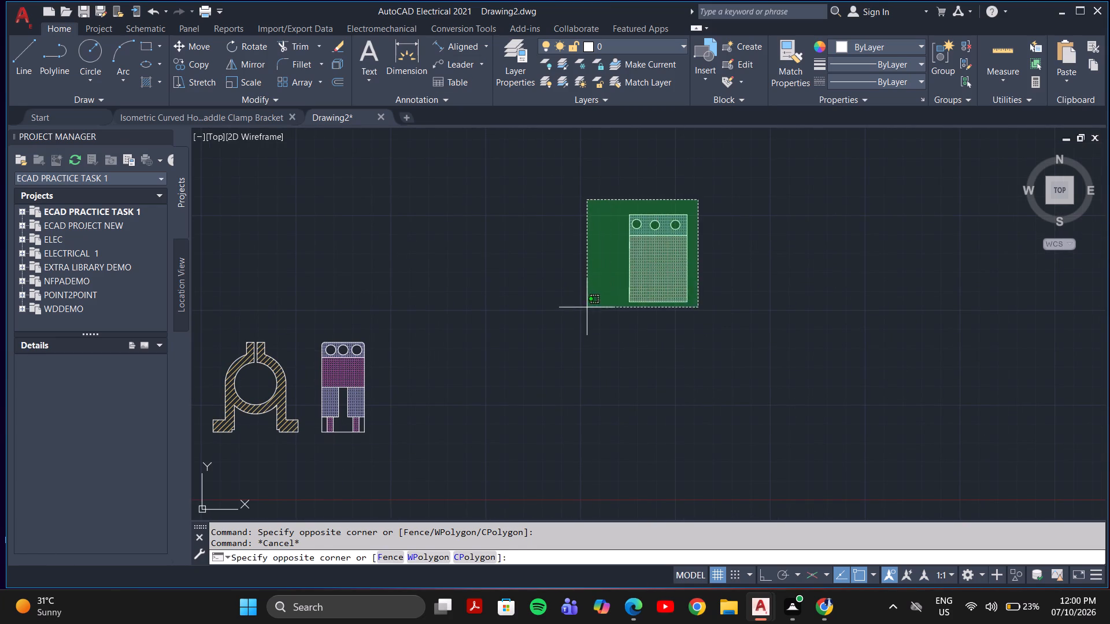
click(586, 308)
key(Delete)
scroll(490, 112, down, 3)
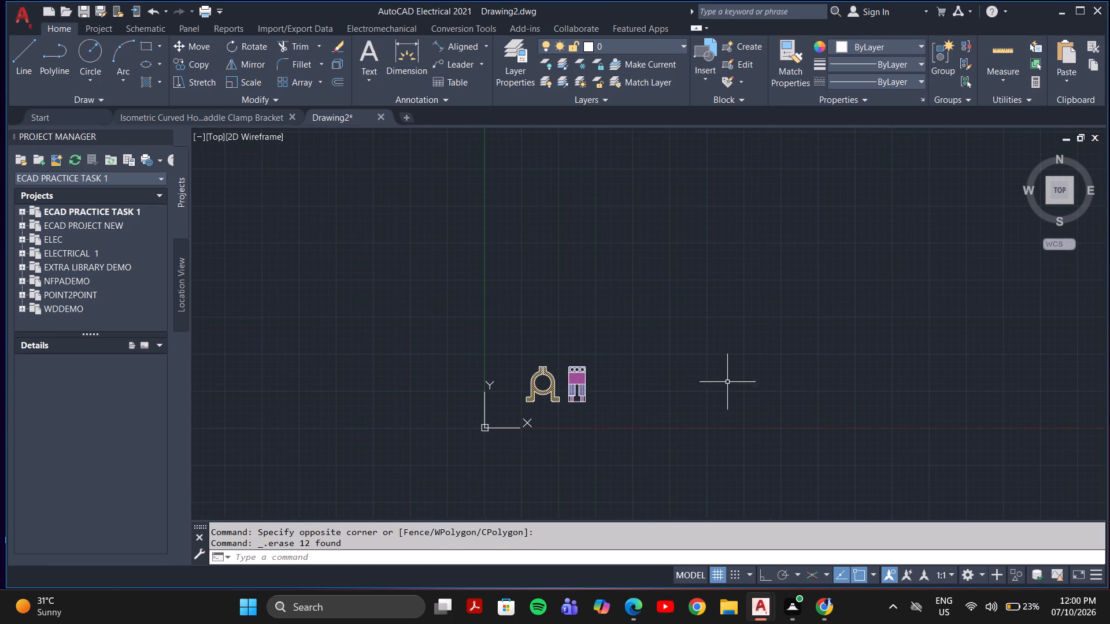
middle_drag(722, 385, 645, 320)
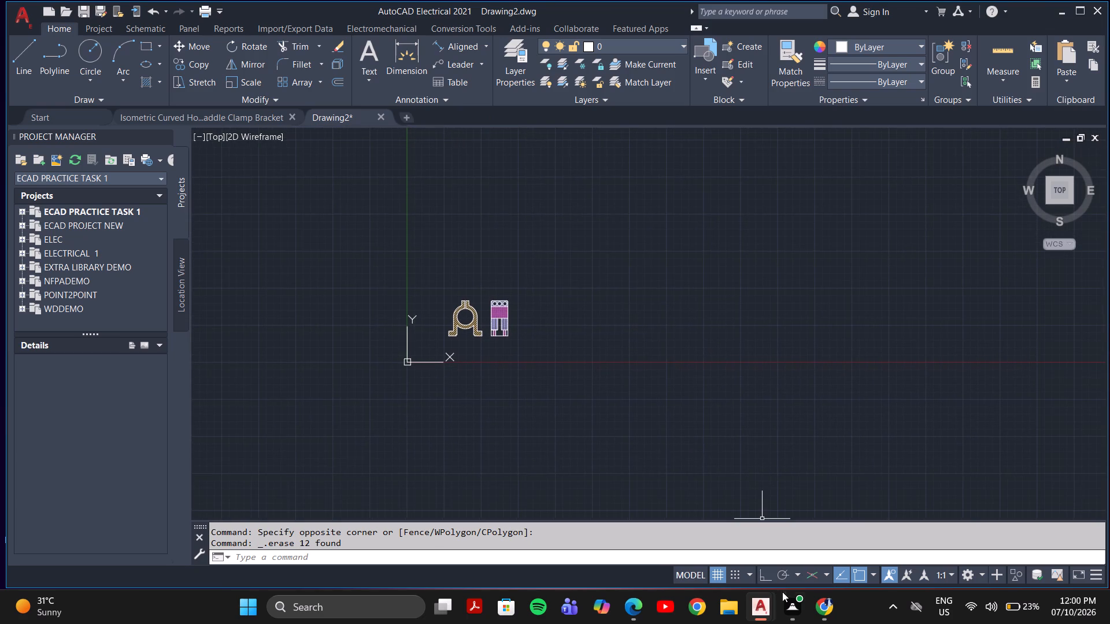
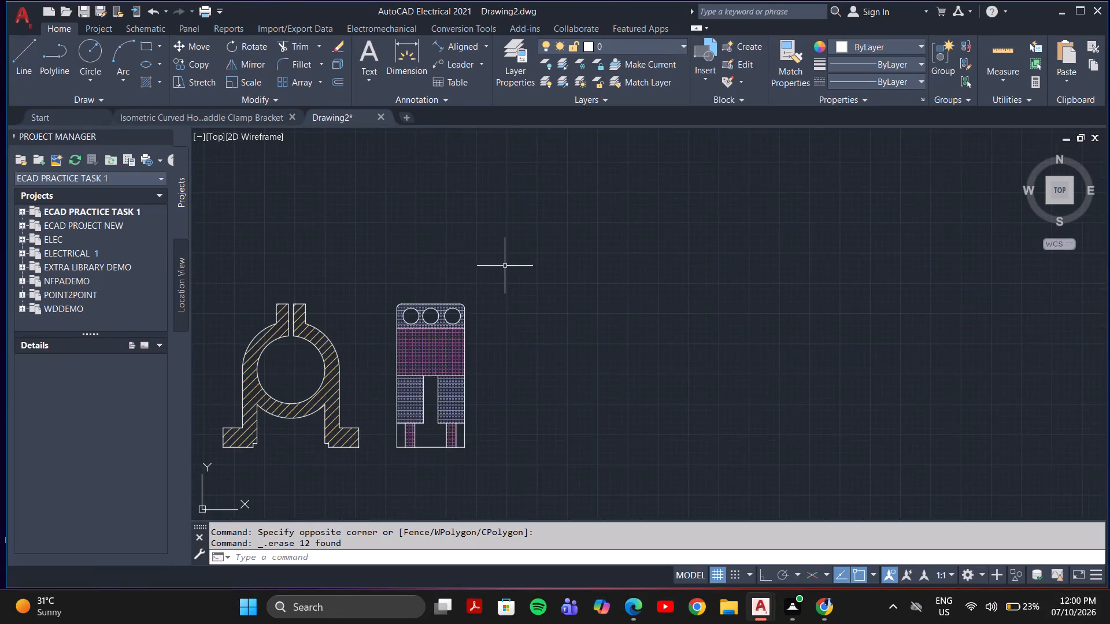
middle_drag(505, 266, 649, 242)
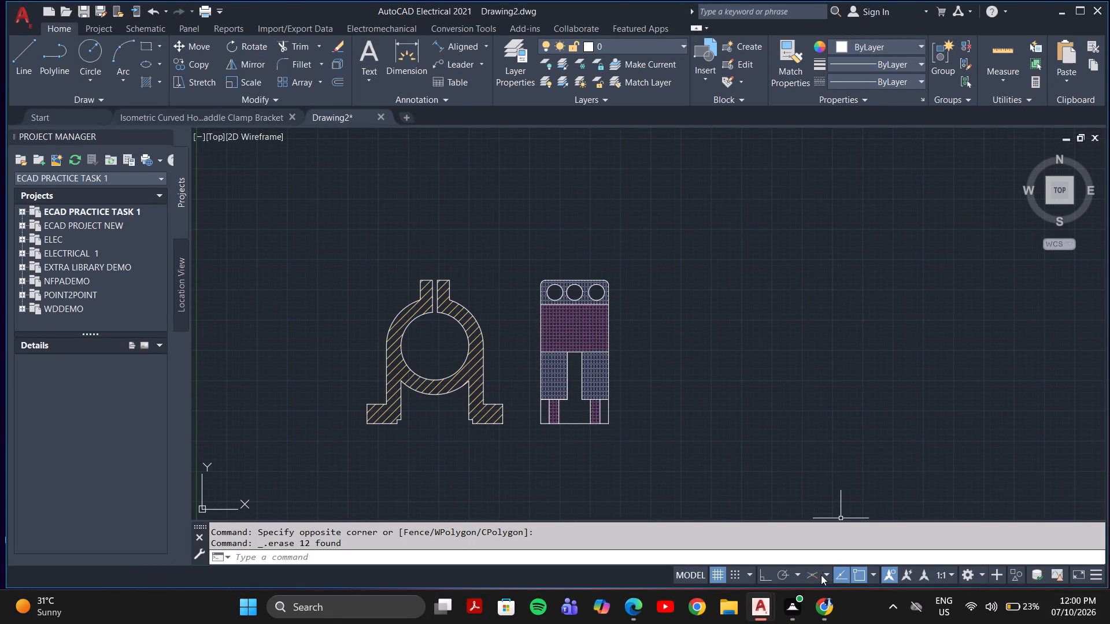